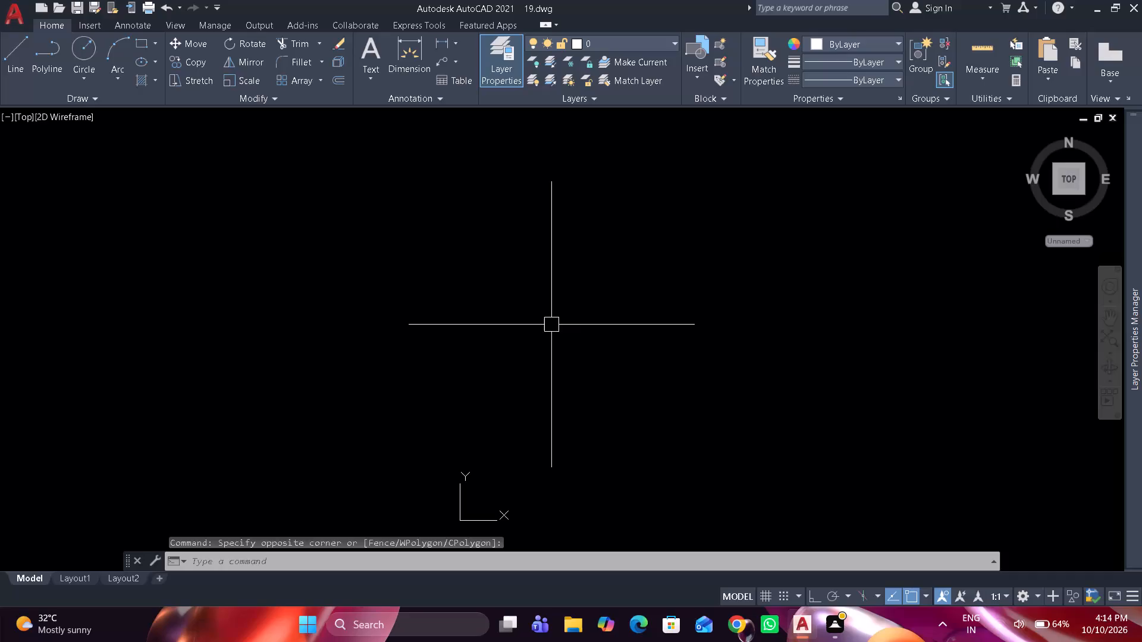
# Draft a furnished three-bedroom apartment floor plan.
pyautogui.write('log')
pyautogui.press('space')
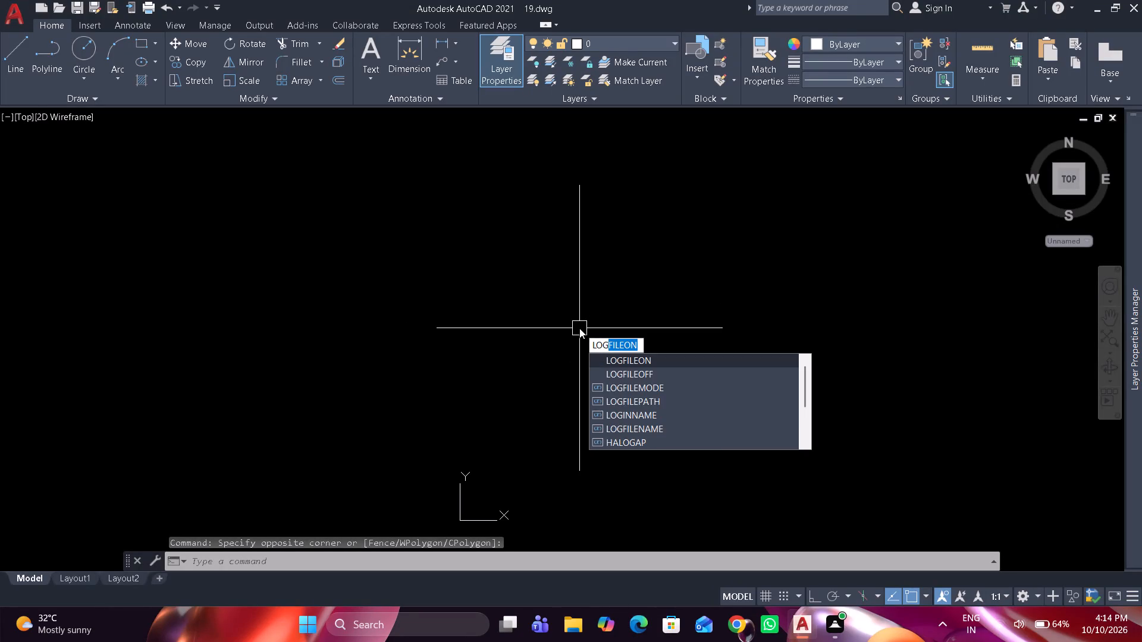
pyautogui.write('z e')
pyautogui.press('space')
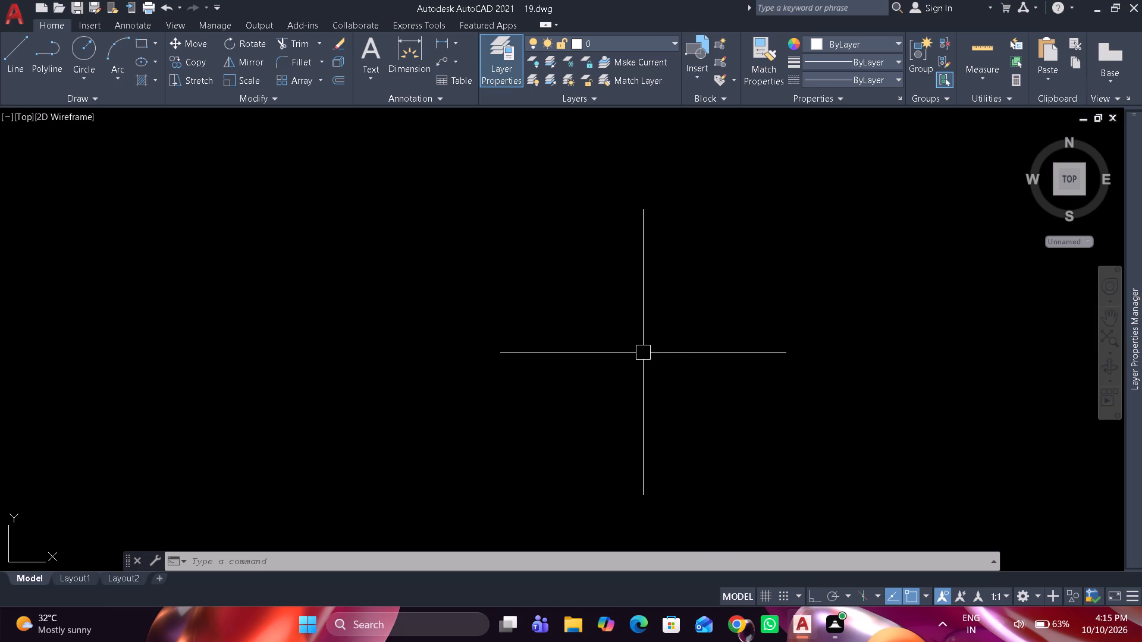
# Draw a rectangle 16'2" long and 10'11" wide for the room's inner outline.
pyautogui.write('rec')
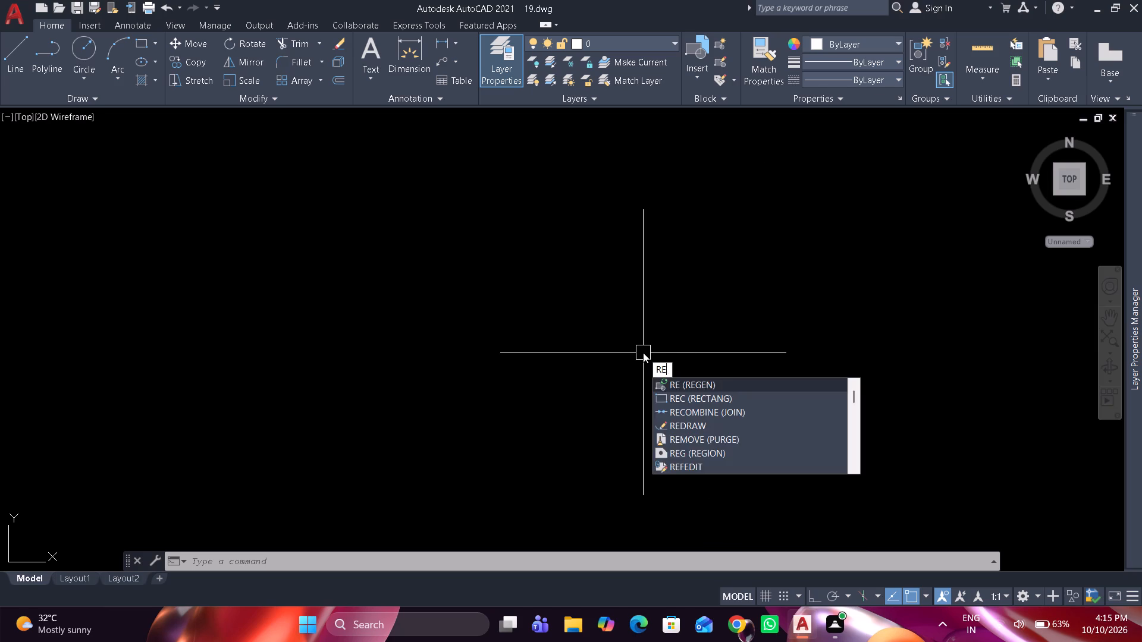
pyautogui.press('space')
pyautogui.moveTo(473, 204); pyautogui.dragTo(485, 223)
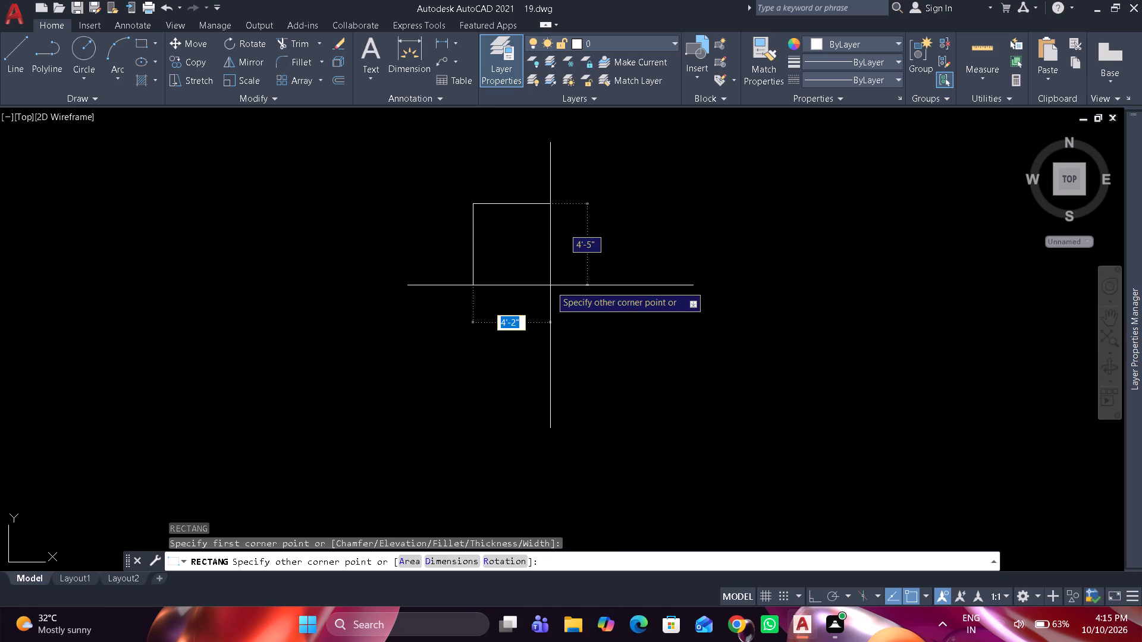
pyautogui.write('d')
pyautogui.press('space')
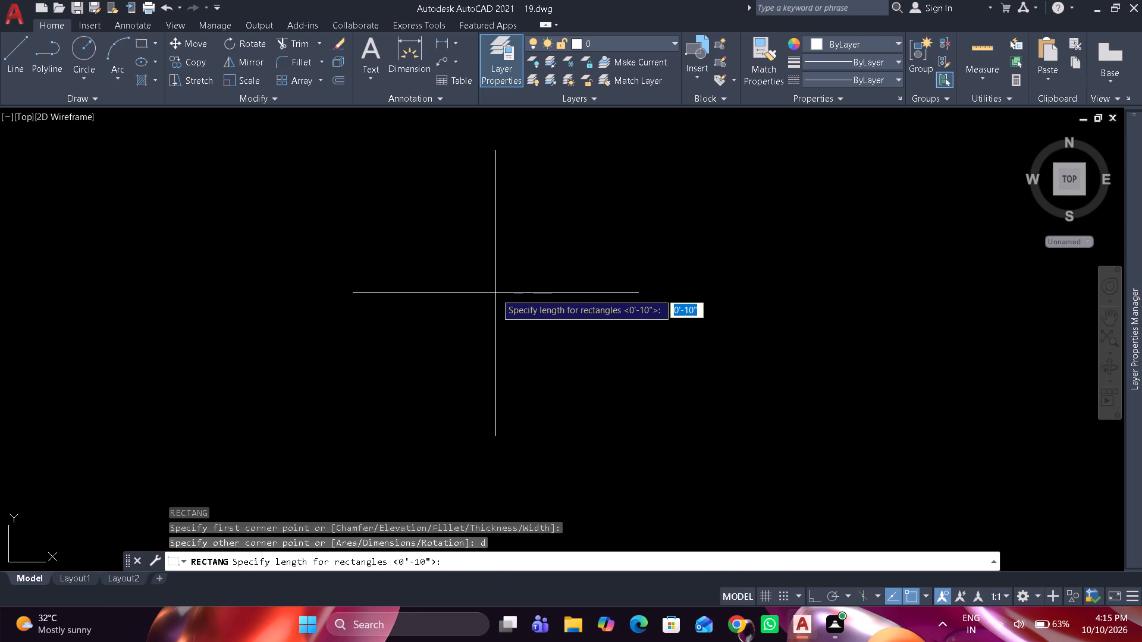
pyautogui.press('1')
pyautogui.press('6')
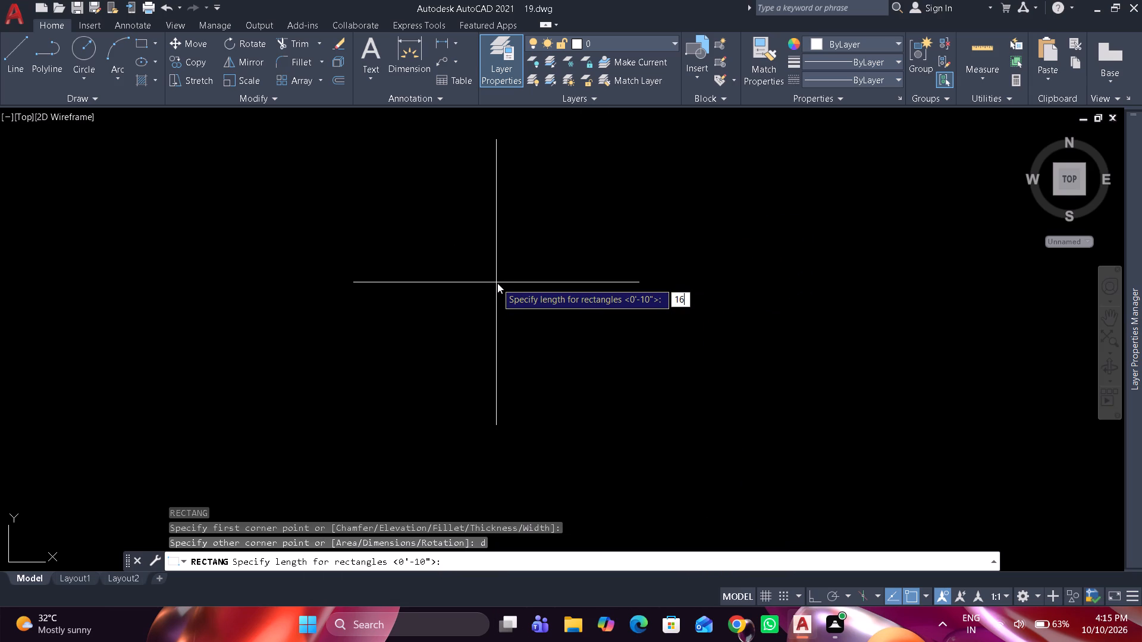
pyautogui.write("'2")
pyautogui.hotkey('shift', '"')
pyautogui.press('Return')
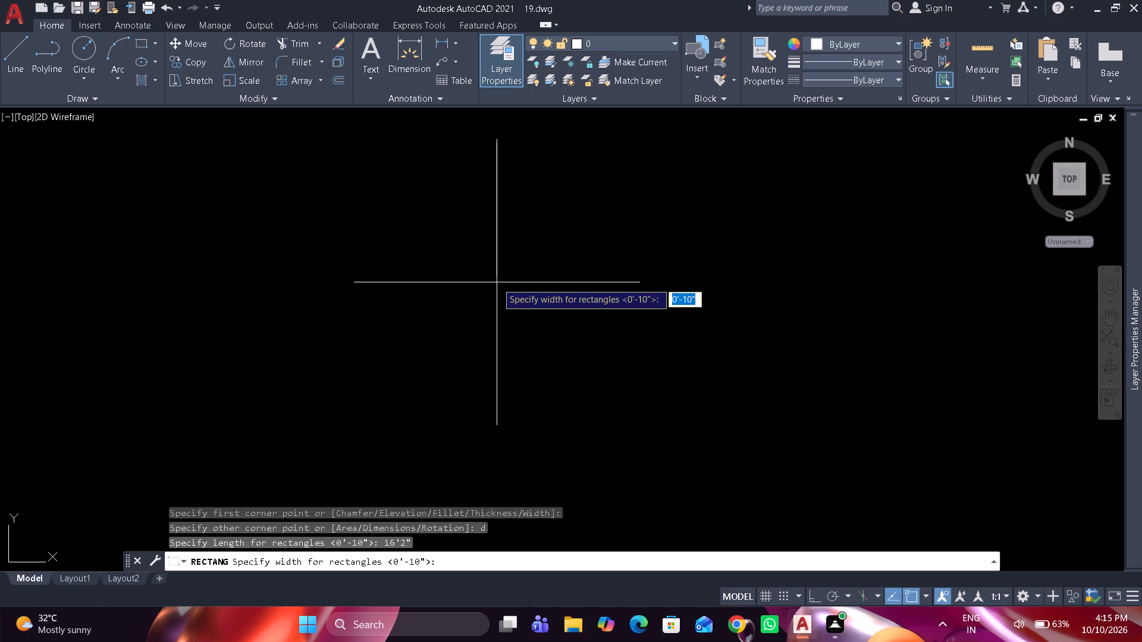
pyautogui.press('1')
pyautogui.press('0')
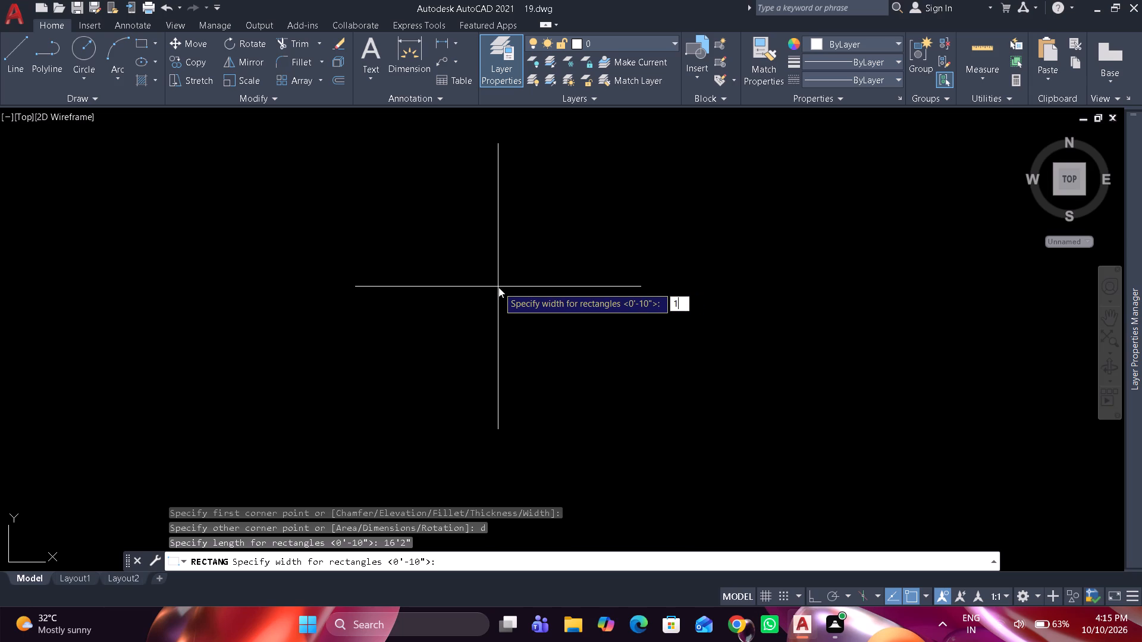
pyautogui.press("'")
pyautogui.write('11"')
pyautogui.press('Return')
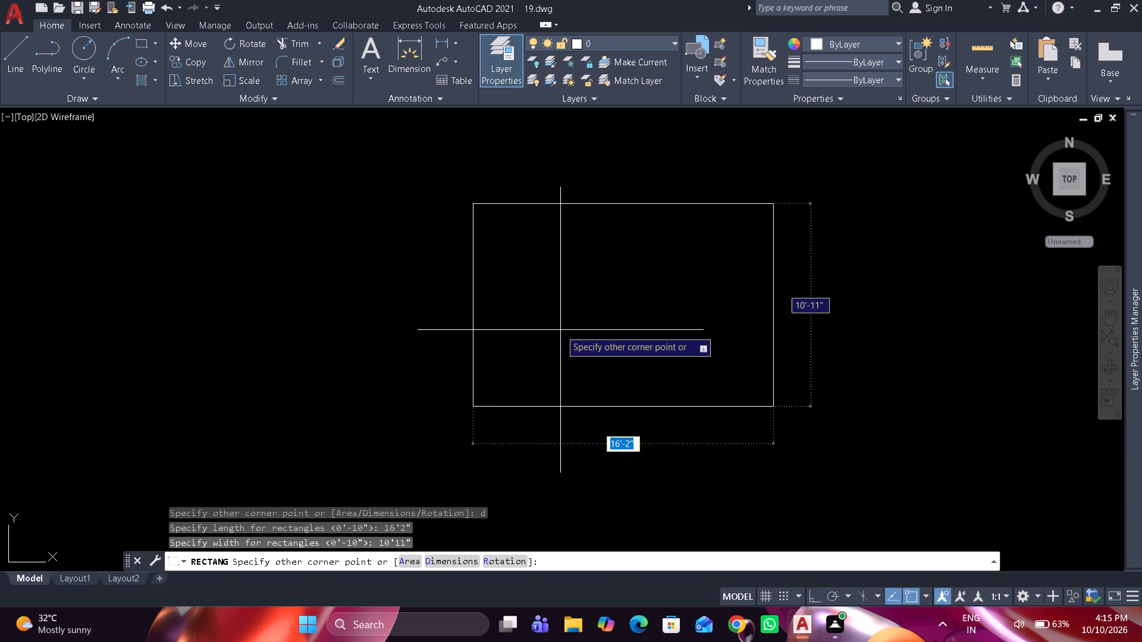
pyautogui.click(560, 330)
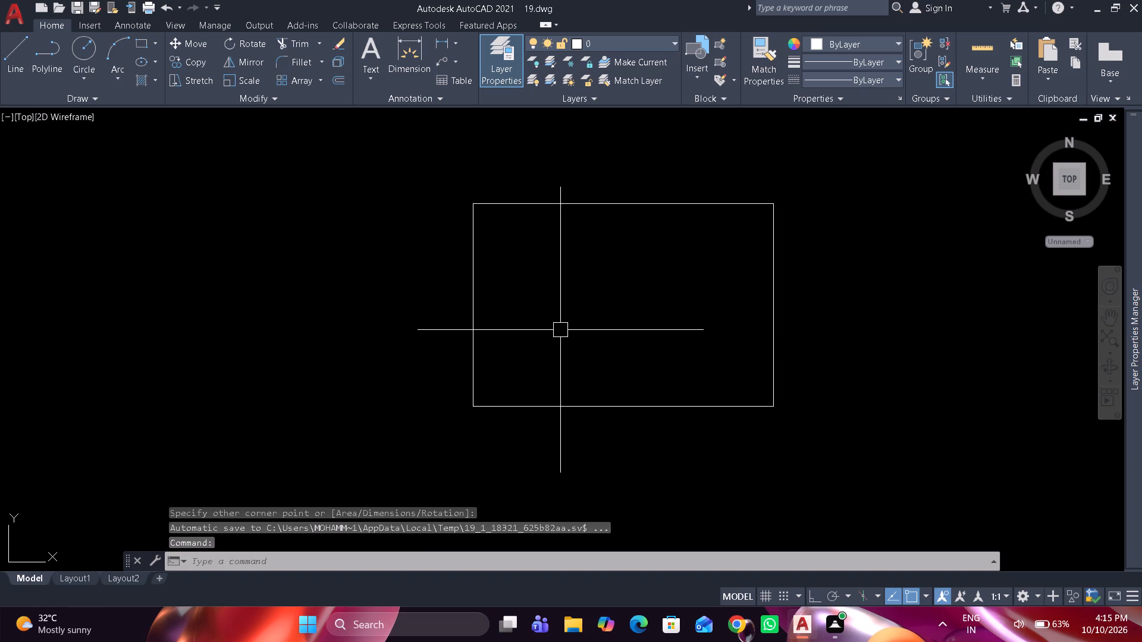
# Offset the rectangle outward by 6" to form the outer wall outline.
pyautogui.write('o')
pyautogui.press('space')
pyautogui.write('6"')
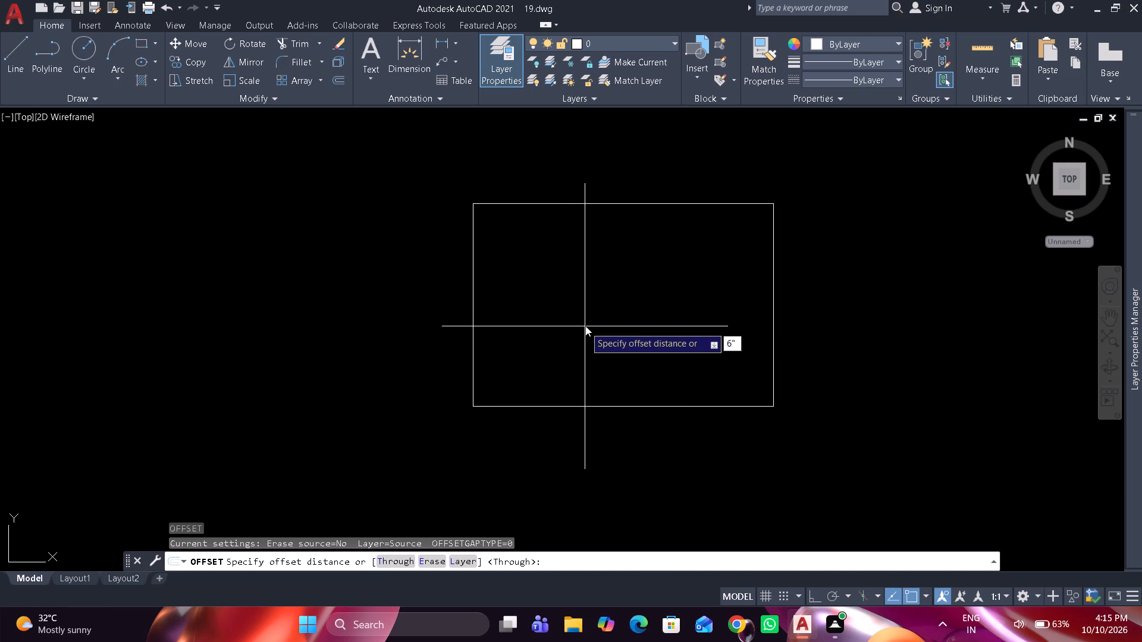
pyautogui.press('Return')
pyautogui.moveTo(578, 206); pyautogui.dragTo(575, 195)
pyautogui.click(572, 163)
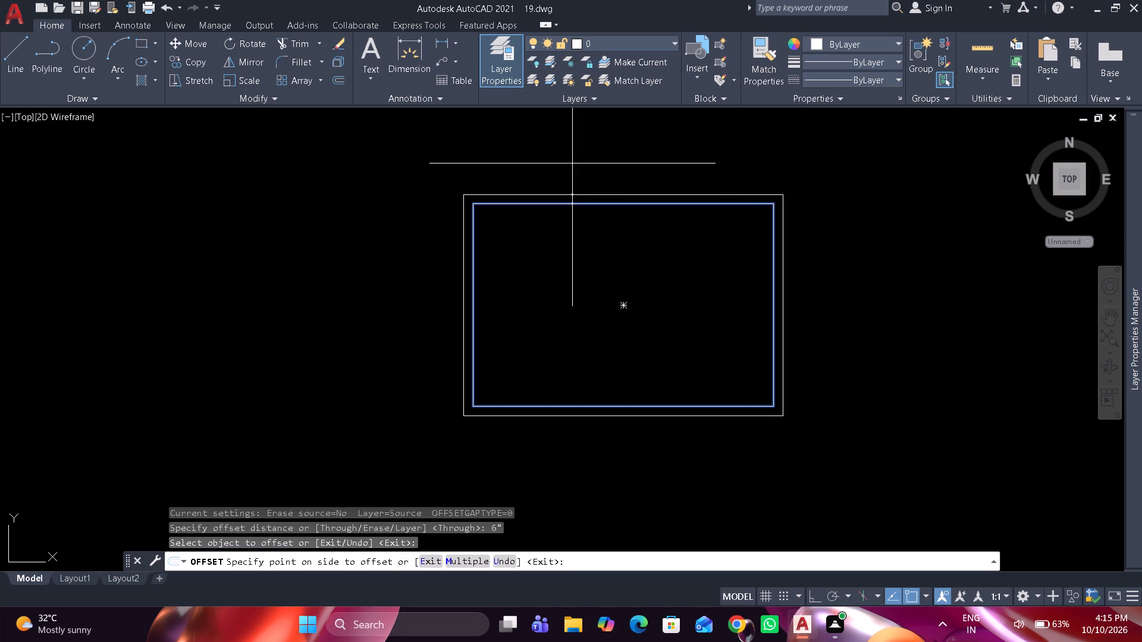
pyautogui.press('space')
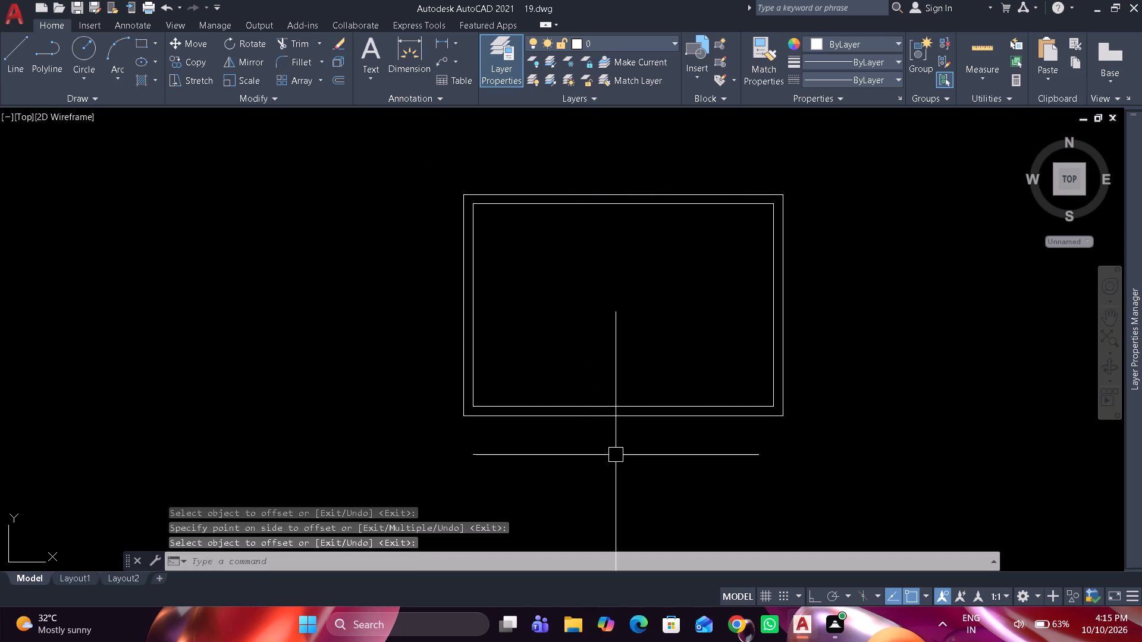
# Explode both the inner and outer rectangles into separate lines.
pyautogui.moveTo(616, 455); pyautogui.dragTo(575, 339)
pyautogui.click(570, 326)
pyautogui.write('x')
pyautogui.press('space')
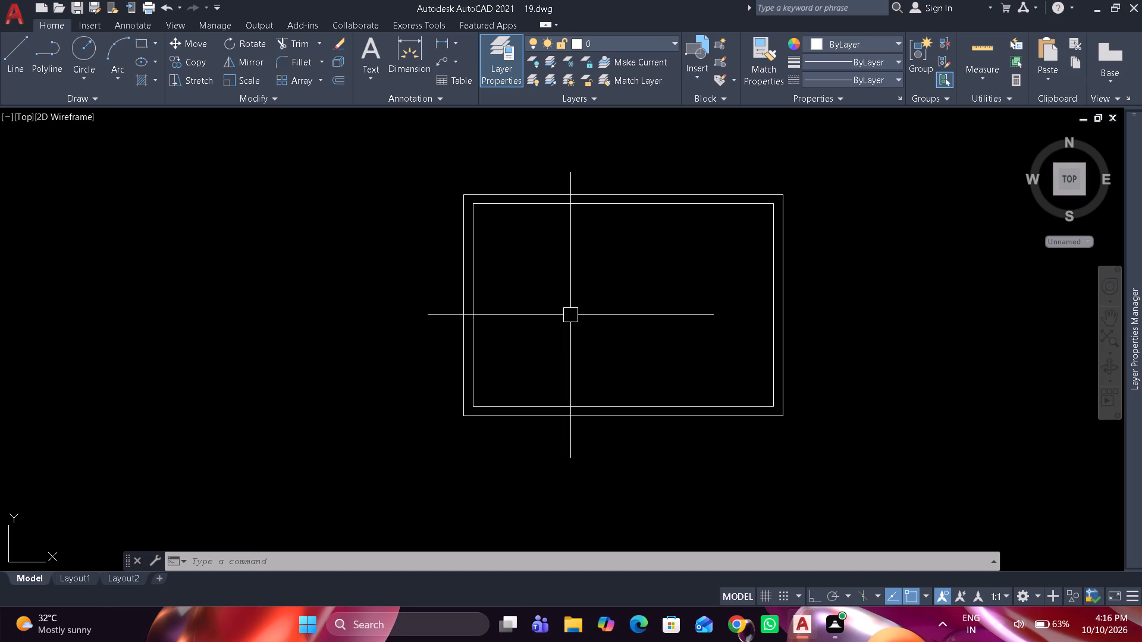
# Erase the bottom and right lines of the outer rectangle.
pyautogui.scroll(1, 805, 435)
pyautogui.moveTo(790, 417); pyautogui.dragTo(779, 410)
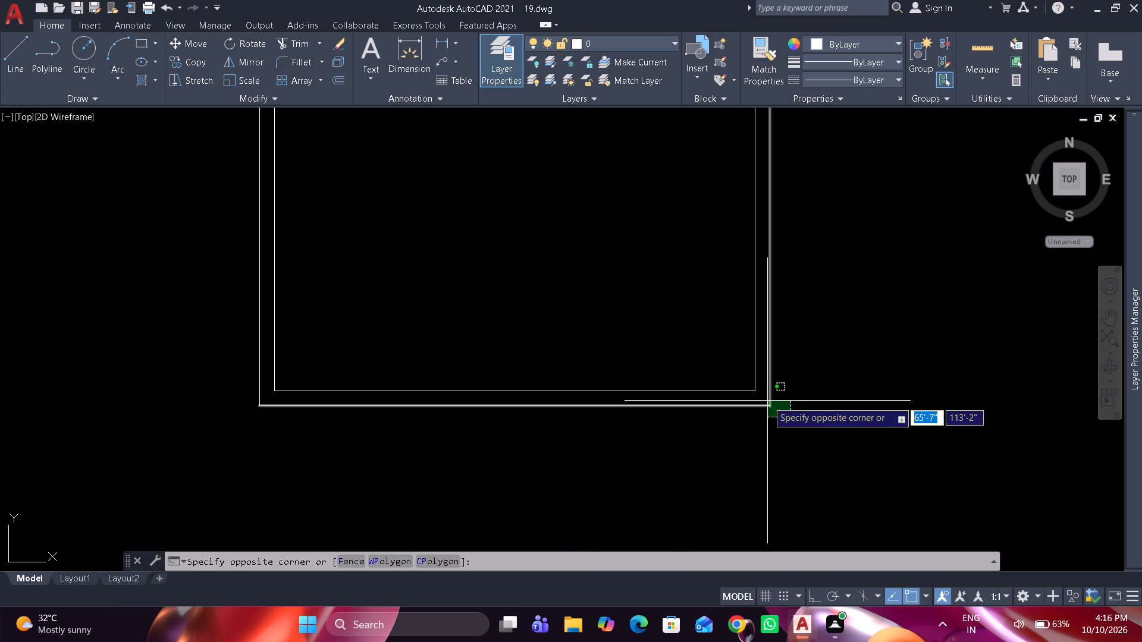
pyautogui.click(764, 396)
pyautogui.write('e')
pyautogui.press('space')
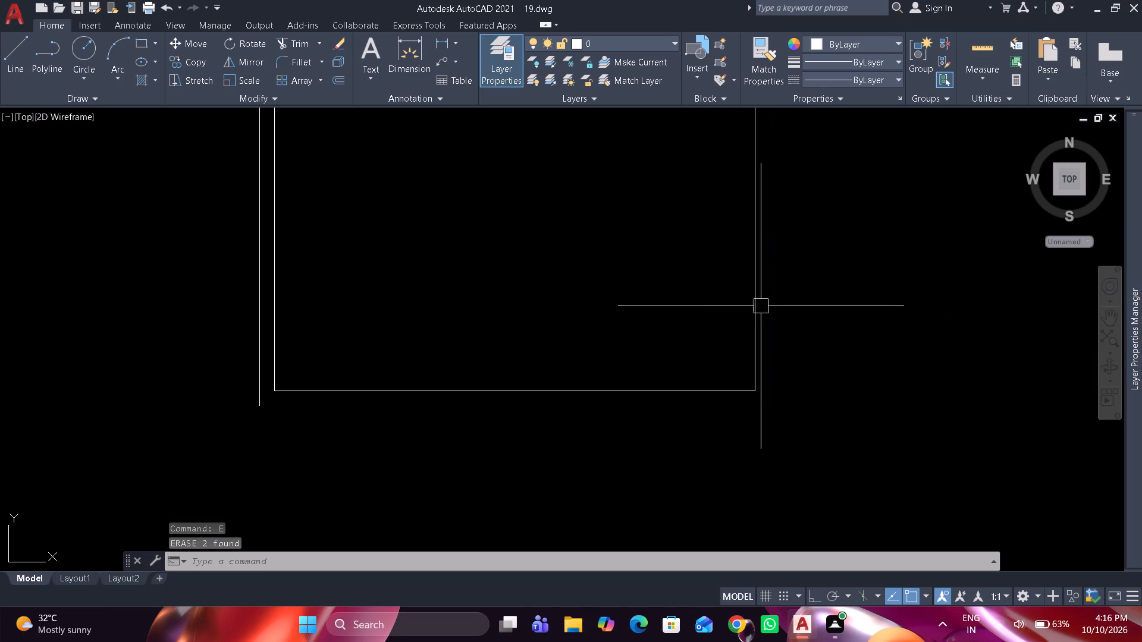
# Offset the inner rectangle's bottom and right lines outward by 4" as thinner walls.
pyautogui.write('o')
pyautogui.press('space')
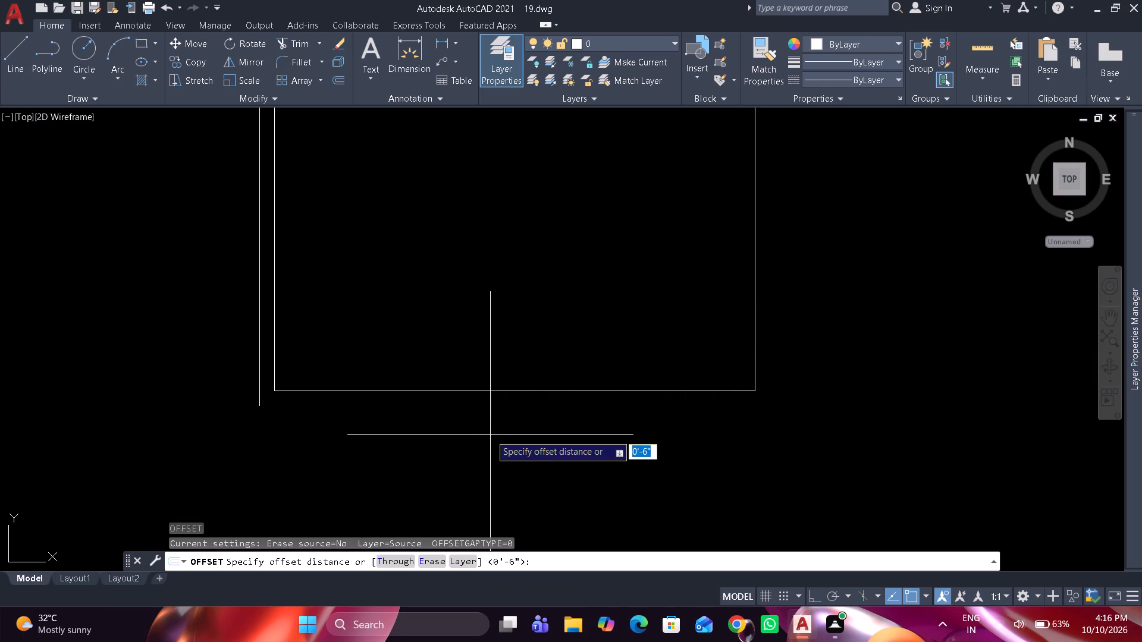
pyautogui.press('4')
pyautogui.hotkey('shift', '"')
pyautogui.press('Return')
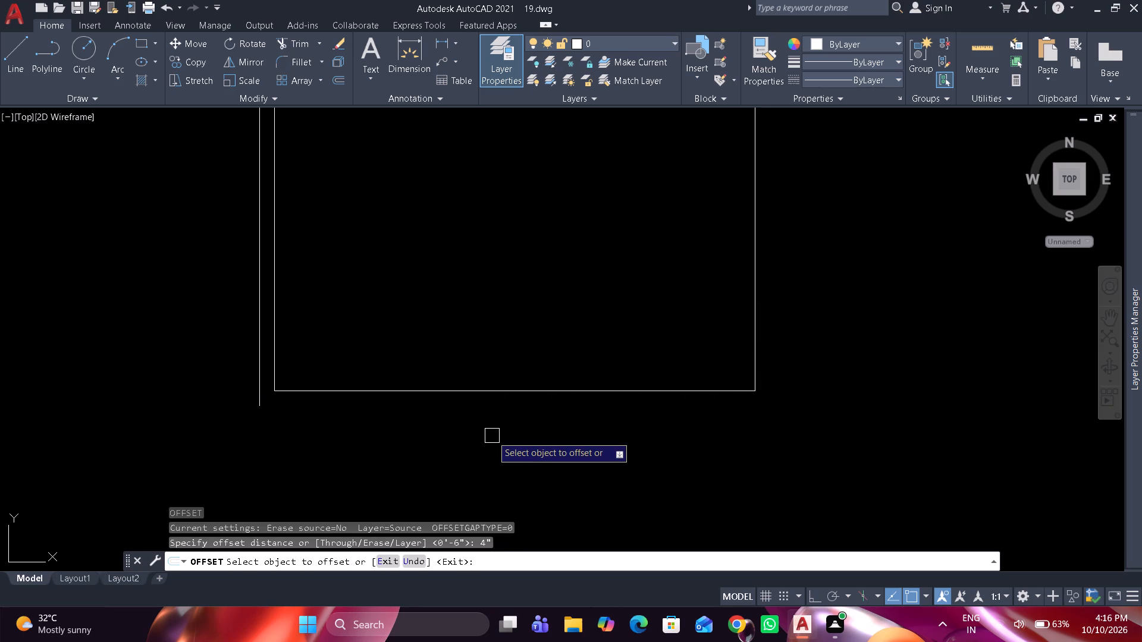
pyautogui.click(491, 399)
pyautogui.click(491, 395)
pyautogui.moveTo(491, 423); pyautogui.dragTo(499, 423)
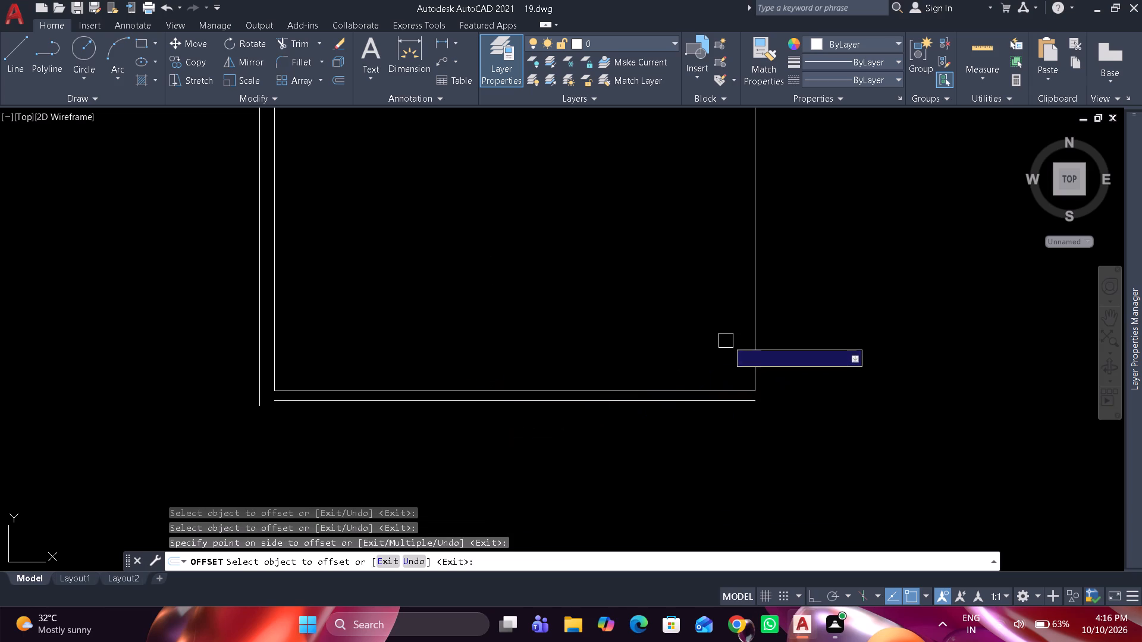
pyautogui.moveTo(755, 323); pyautogui.dragTo(761, 322)
pyautogui.click(849, 298)
pyautogui.press('space')
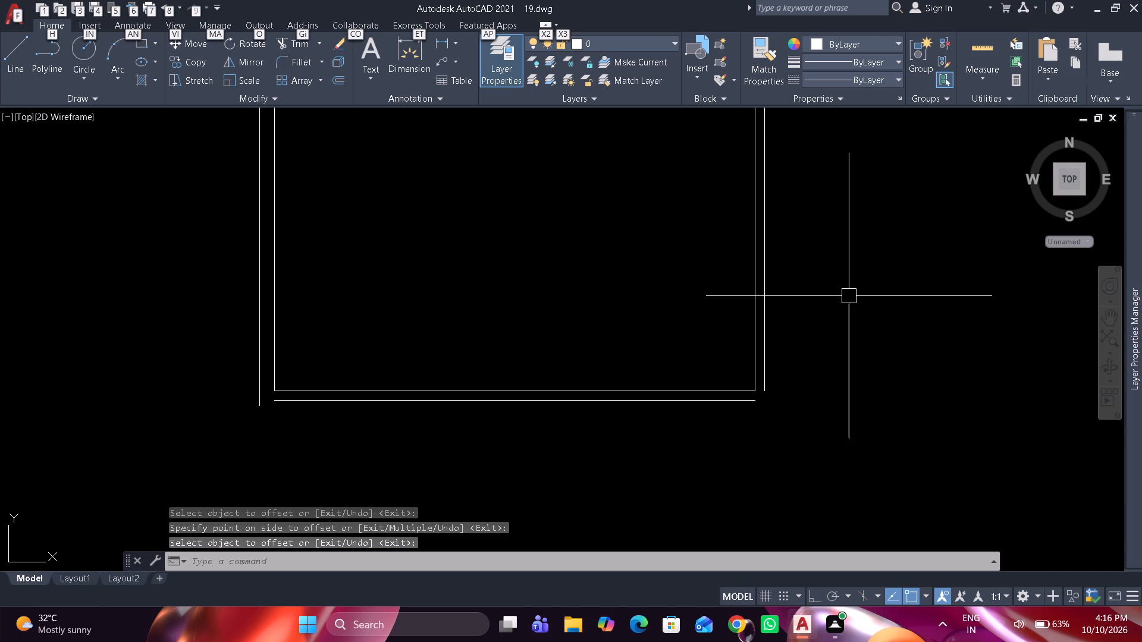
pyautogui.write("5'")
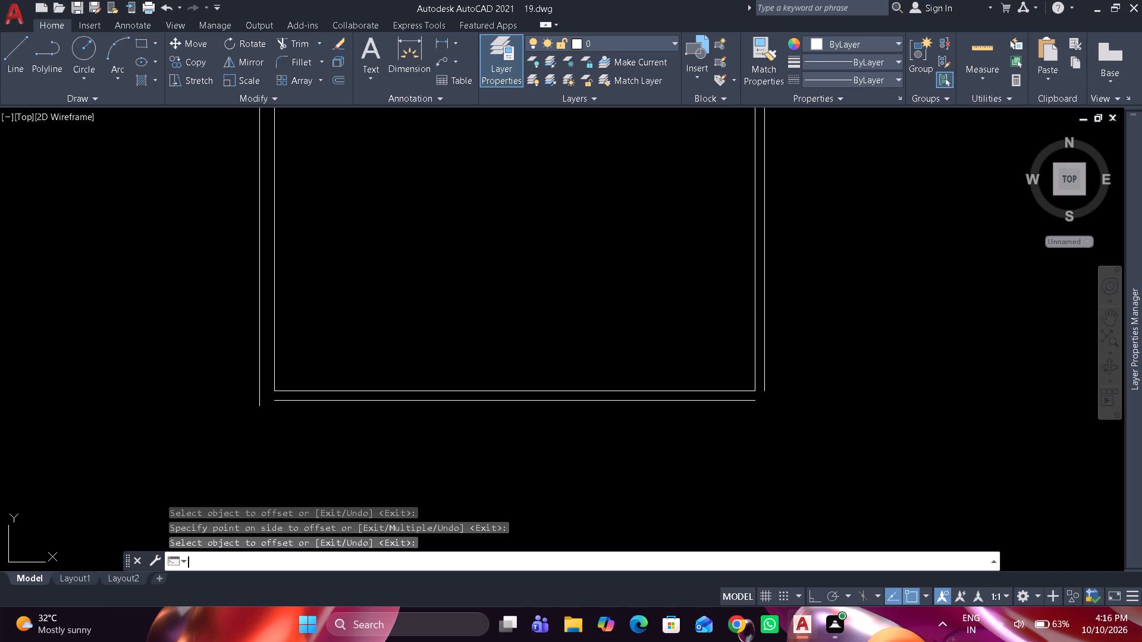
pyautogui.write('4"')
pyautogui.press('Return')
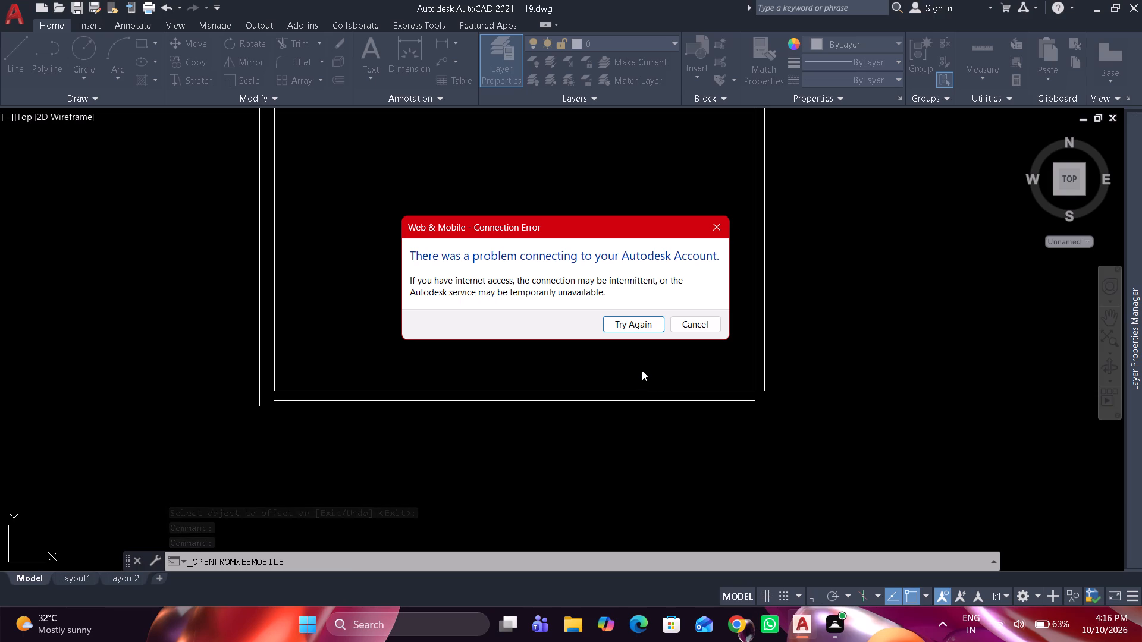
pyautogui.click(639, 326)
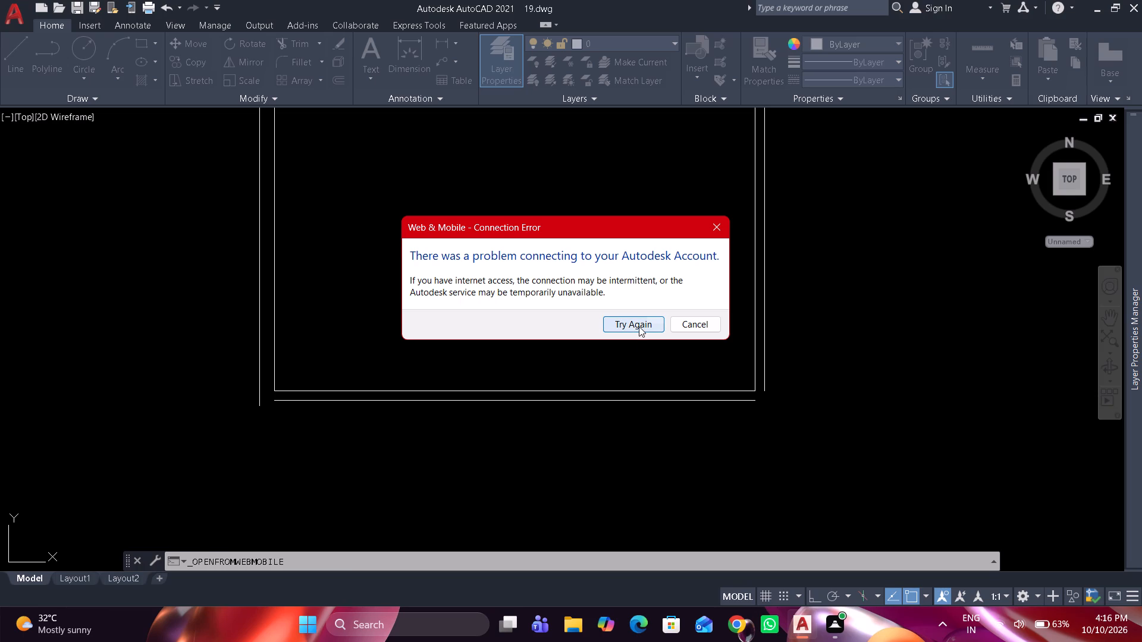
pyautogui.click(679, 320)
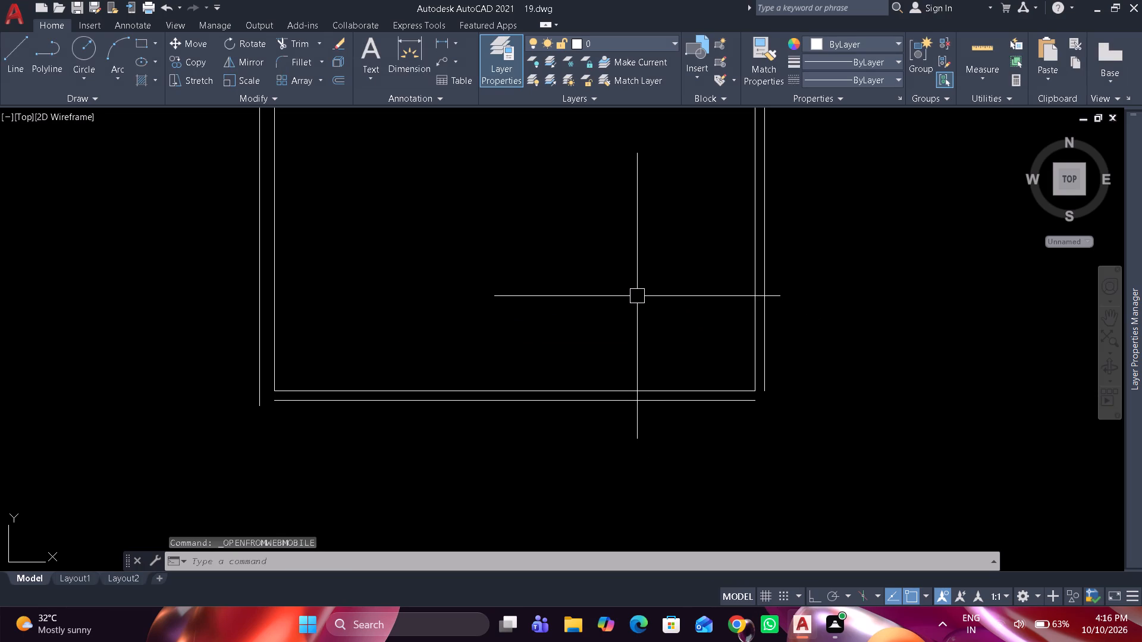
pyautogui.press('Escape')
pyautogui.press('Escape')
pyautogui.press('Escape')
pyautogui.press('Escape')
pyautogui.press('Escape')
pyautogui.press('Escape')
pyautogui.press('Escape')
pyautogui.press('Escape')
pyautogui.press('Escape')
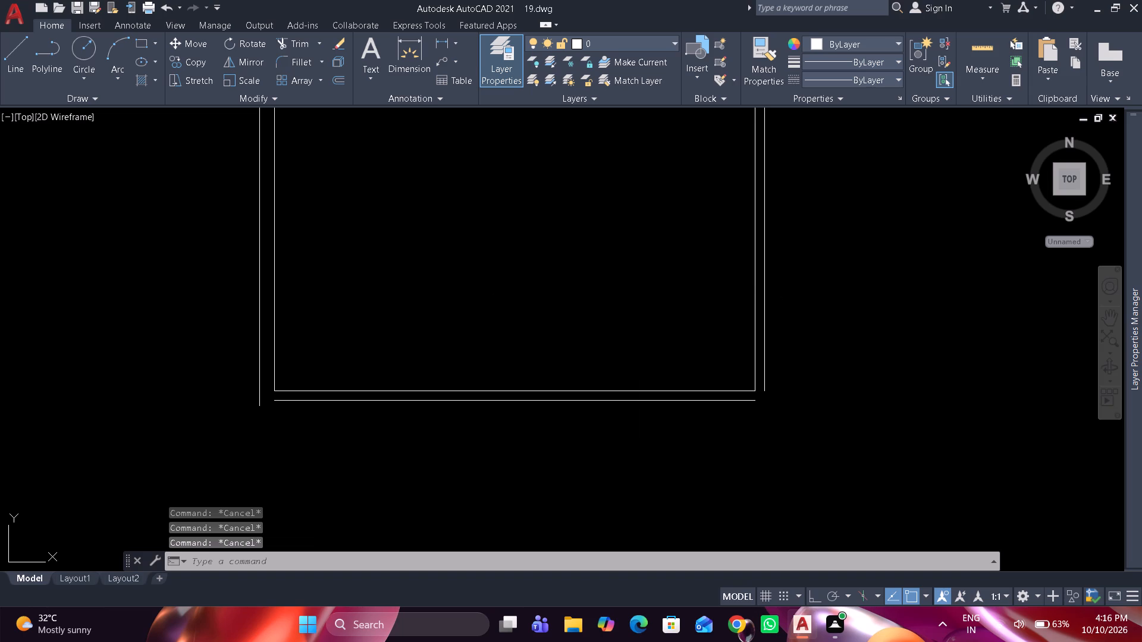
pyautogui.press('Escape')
# Offset the outer line of the bottom wall downward by 5'4".
pyautogui.write('o')
pyautogui.press('space')
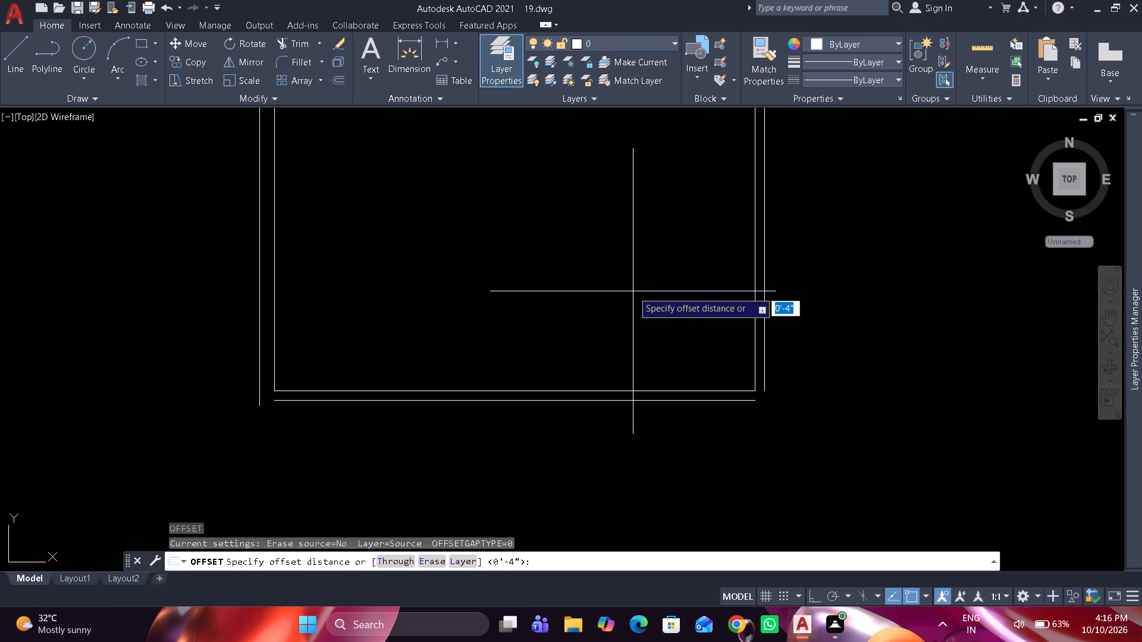
pyautogui.write("5'")
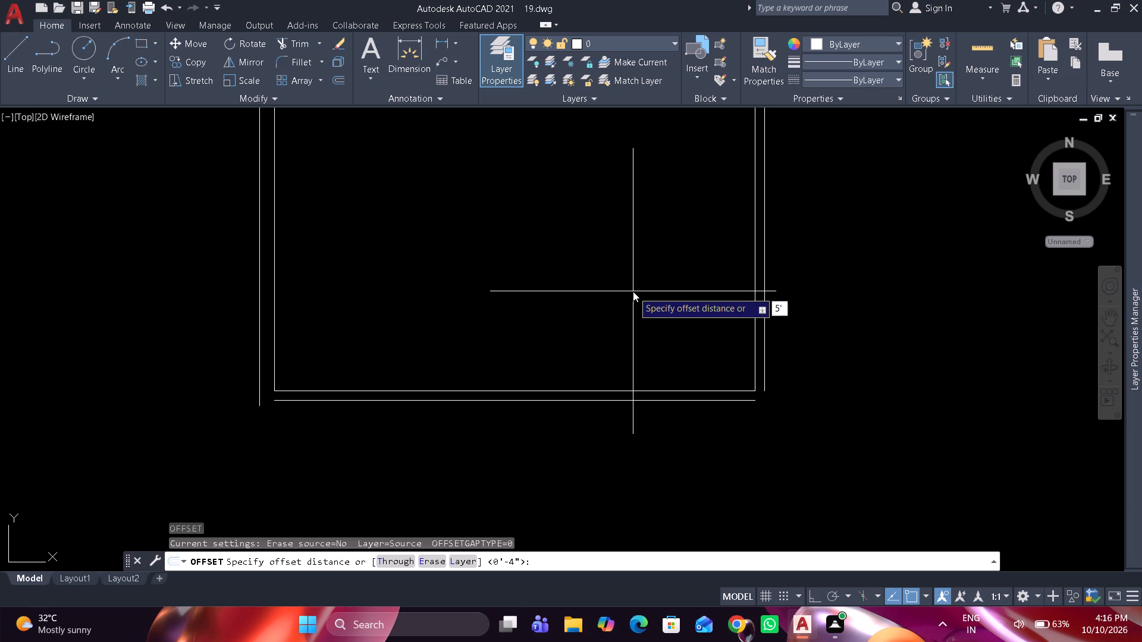
pyautogui.press('4')
pyautogui.hotkey('shift', '"')
pyautogui.press('Return')
pyautogui.click(586, 404)
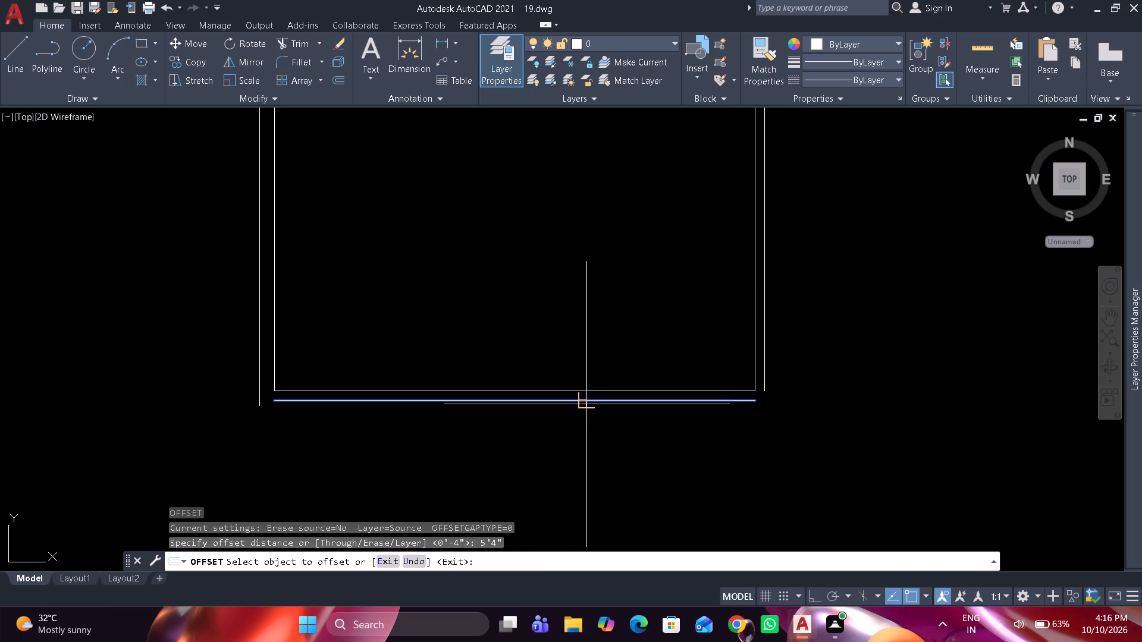
pyautogui.moveTo(569, 464); pyautogui.dragTo(569, 342, button='middle')
pyautogui.scroll(-1, 564, 327)
pyautogui.click(560, 350)
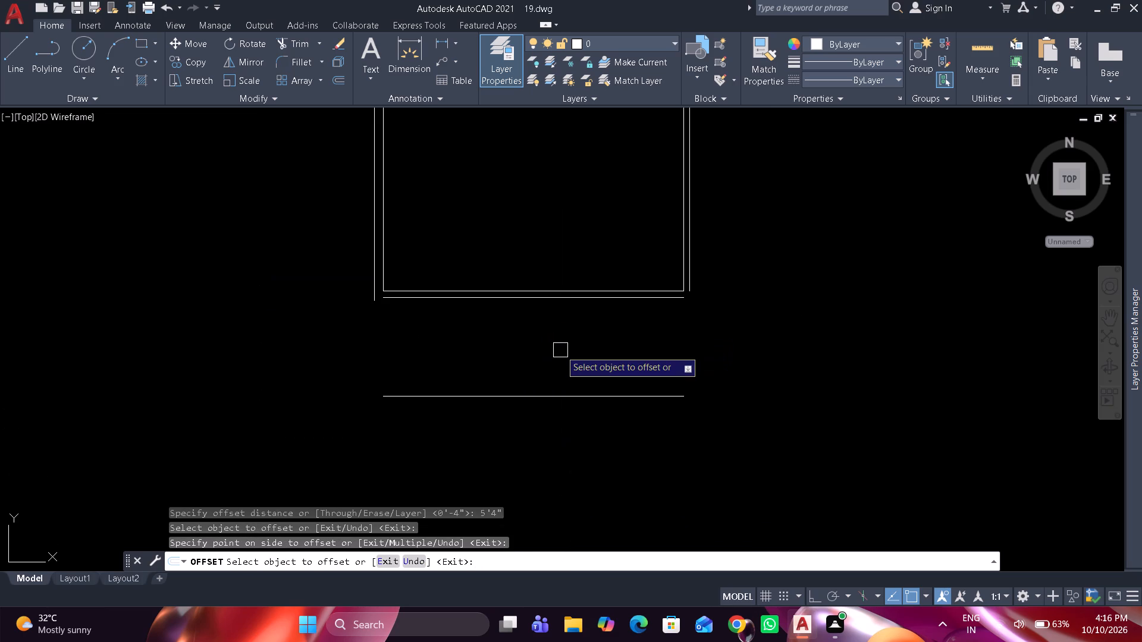
pyautogui.press('space')
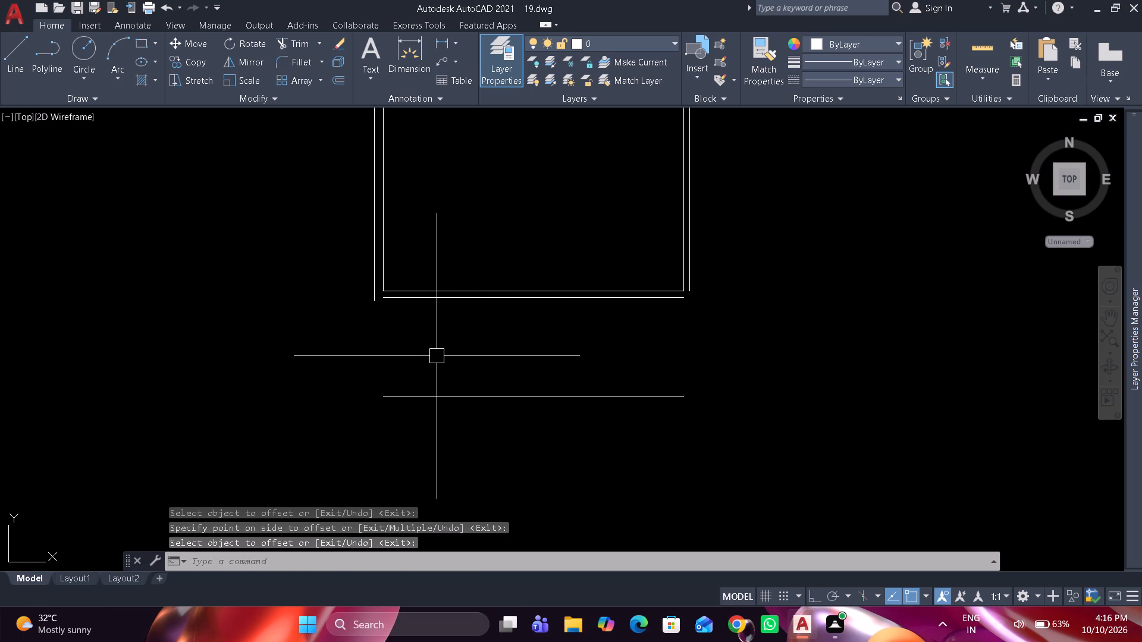
# Fillet the inner left wall line with the bottom line of the 5'4" space to close that corner.
pyautogui.write('f')
pyautogui.press('space')
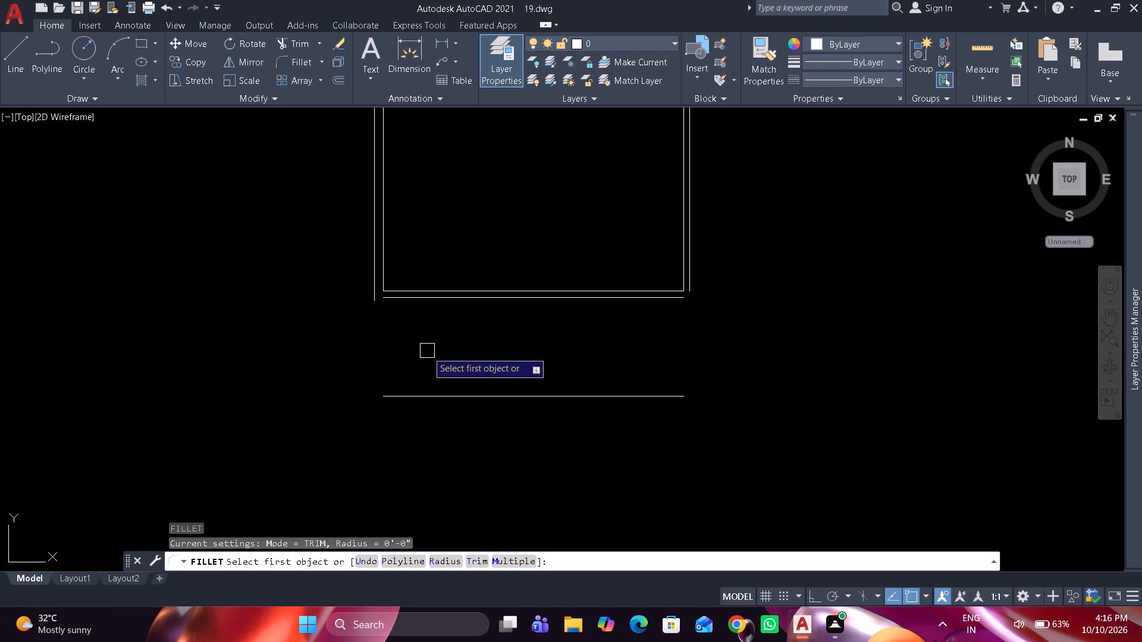
pyautogui.click(388, 251)
pyautogui.click(424, 392)
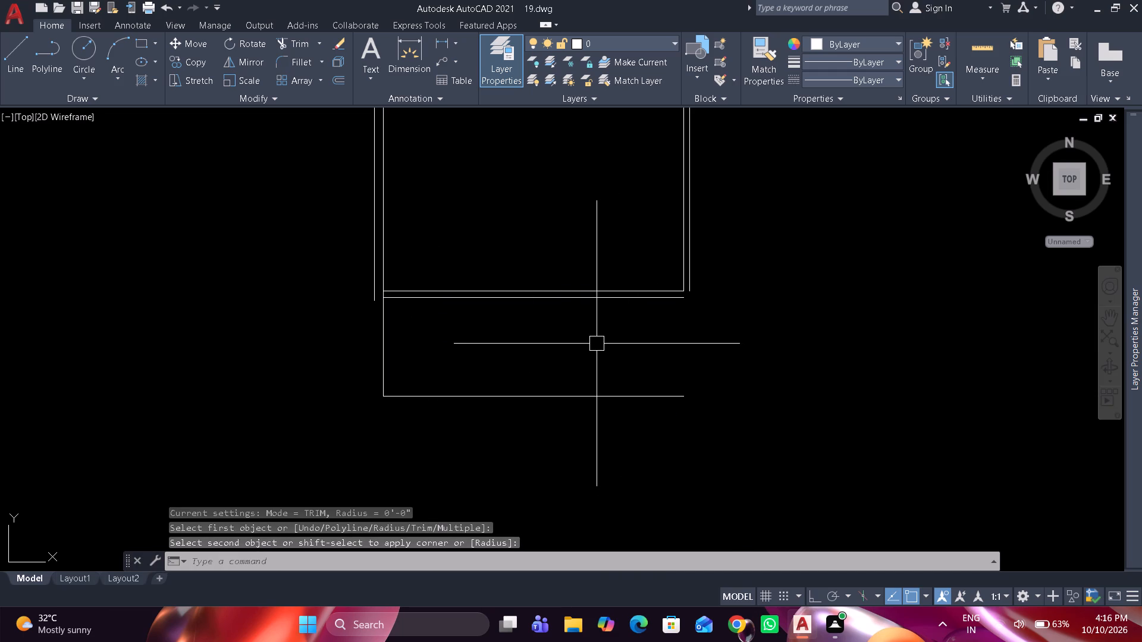
# Offset the inner left wall line 8'10" to the right as a divider line.
pyautogui.write('o')
pyautogui.press('space')
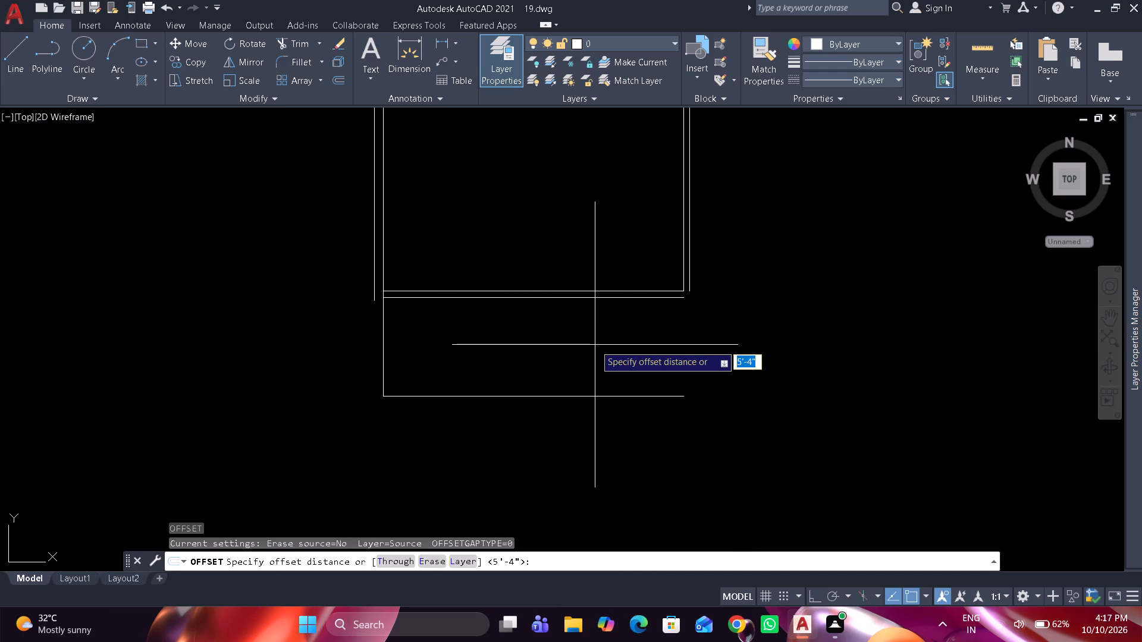
pyautogui.write('8\'10"')
pyautogui.press('Return')
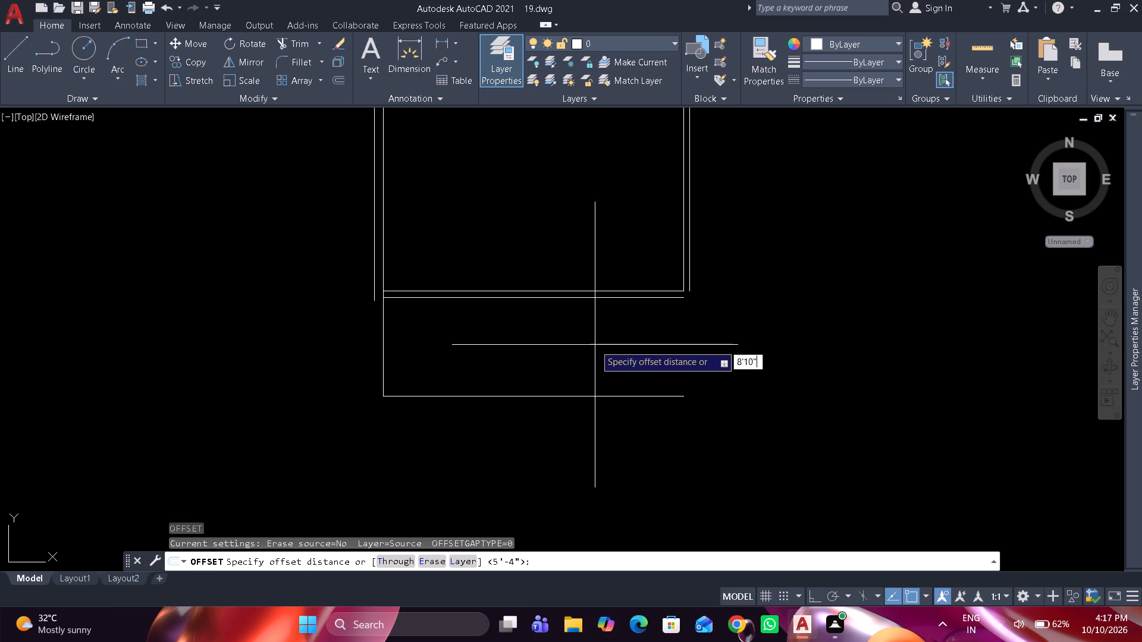
pyautogui.click(389, 352)
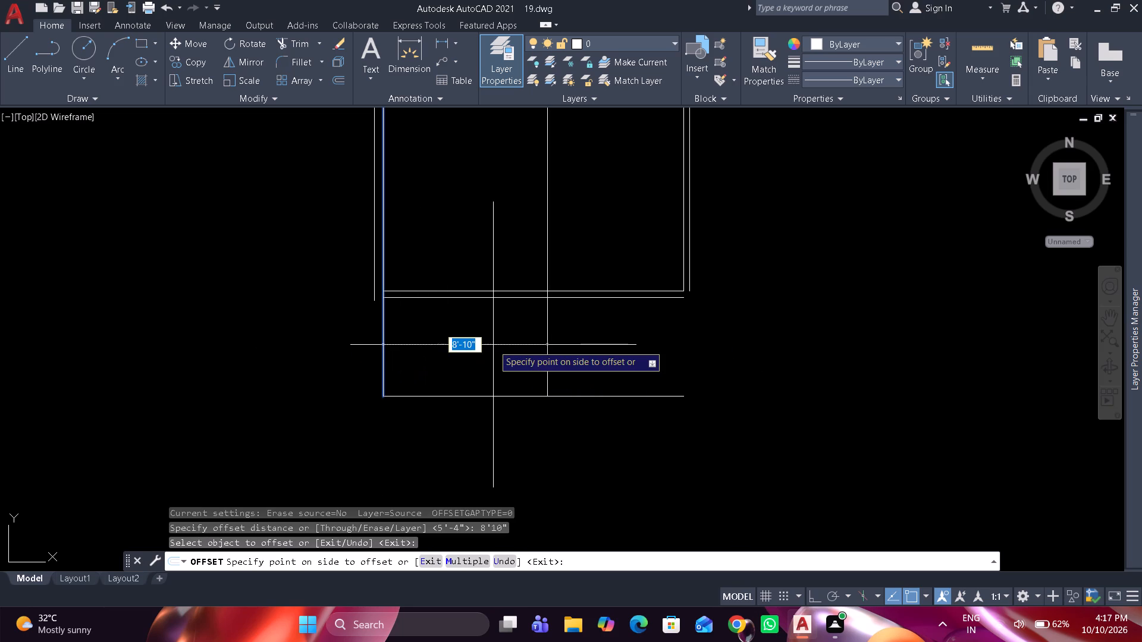
pyautogui.scroll(1, 495, 345)
pyautogui.click(495, 345)
pyautogui.press('space')
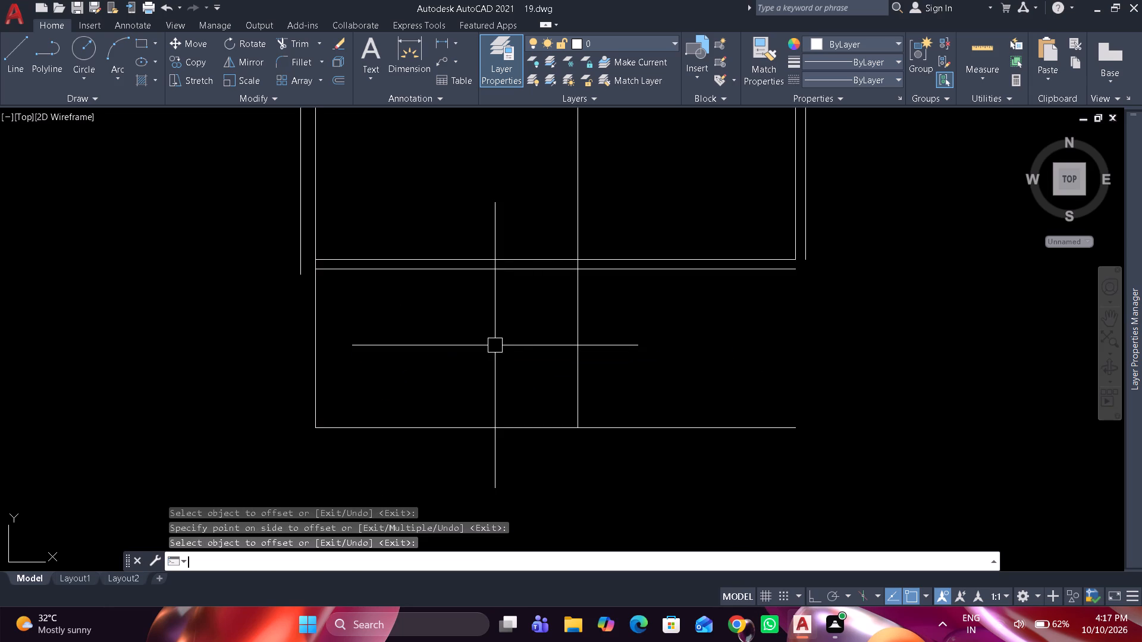
# Trim the part of the 8'10" divider line that runs up into the upper room.
pyautogui.write('tr')
pyautogui.press('space')
pyautogui.click(578, 236)
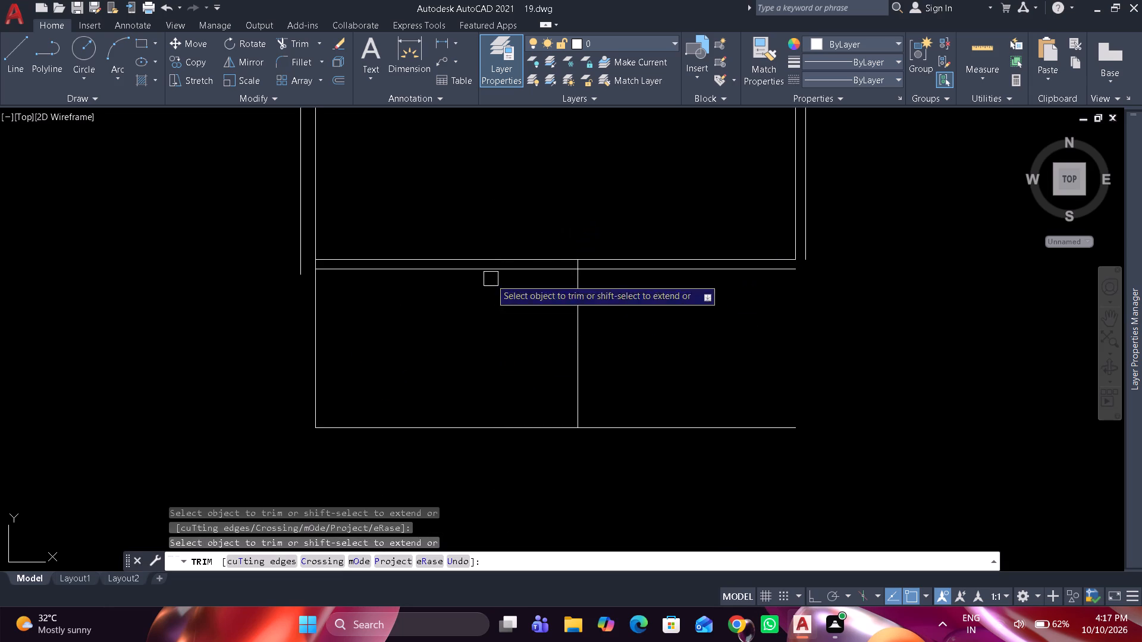
pyautogui.press('space')
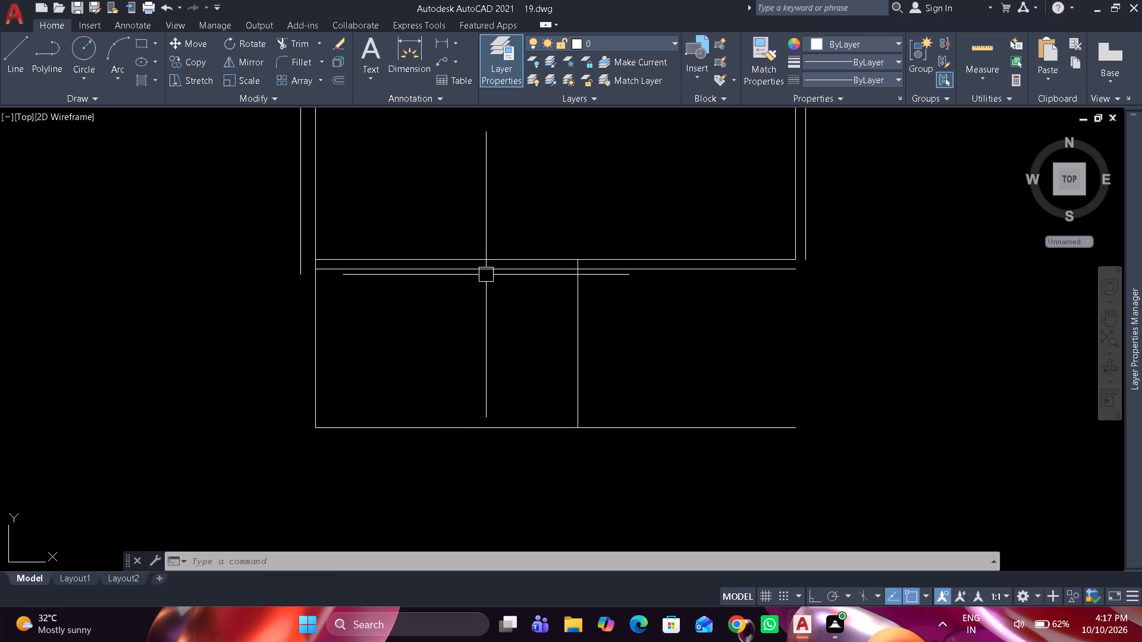
pyautogui.doubleClick(501, 254)
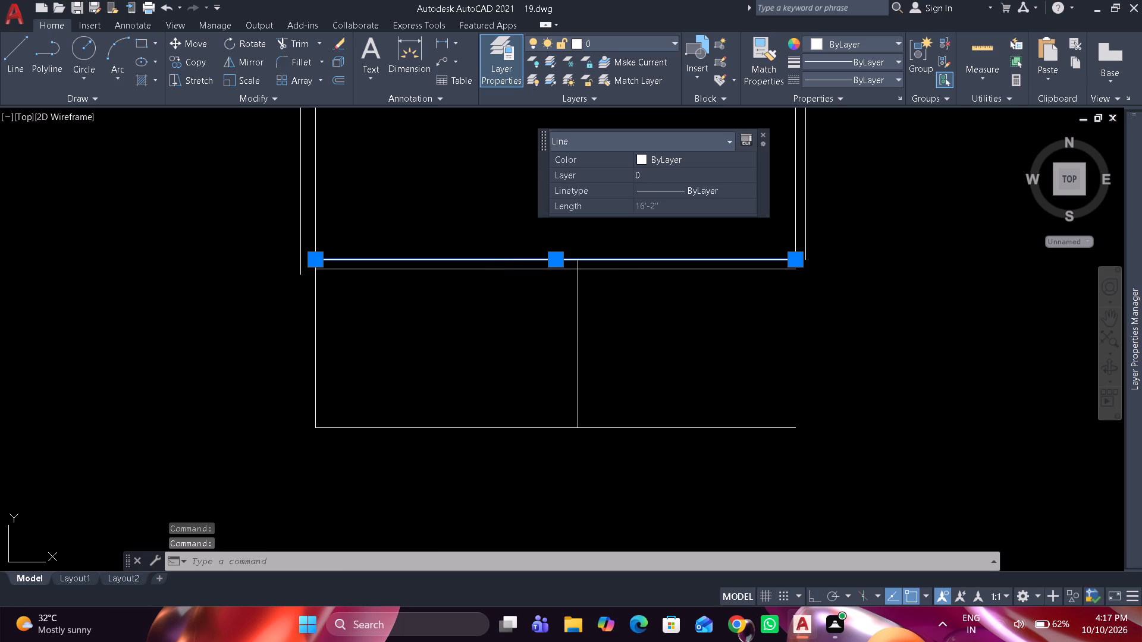
pyautogui.press('Escape')
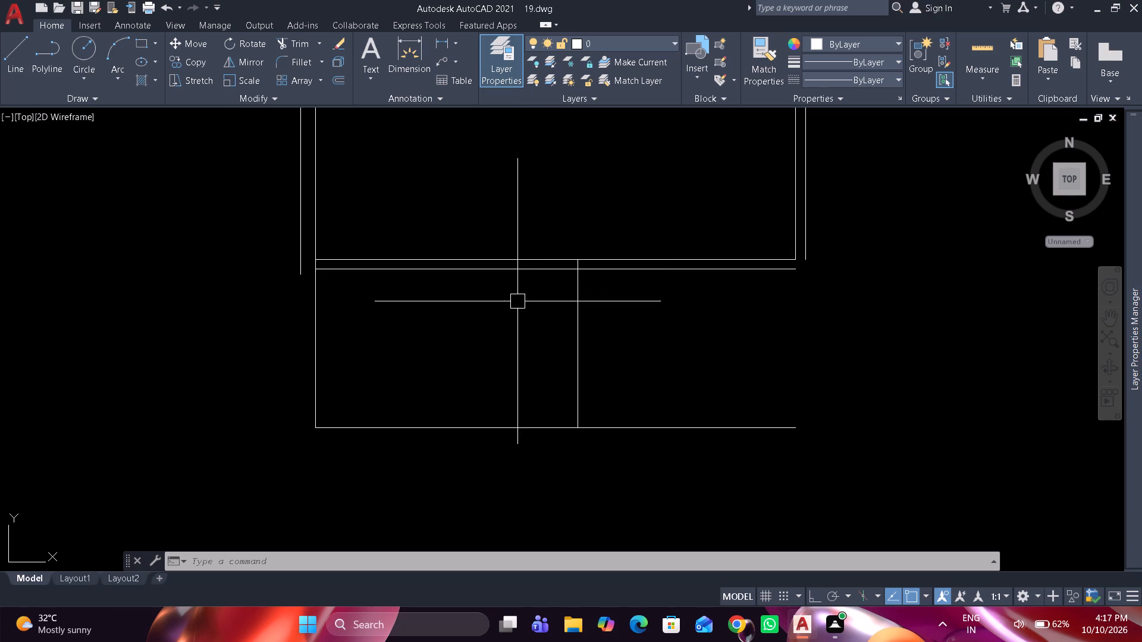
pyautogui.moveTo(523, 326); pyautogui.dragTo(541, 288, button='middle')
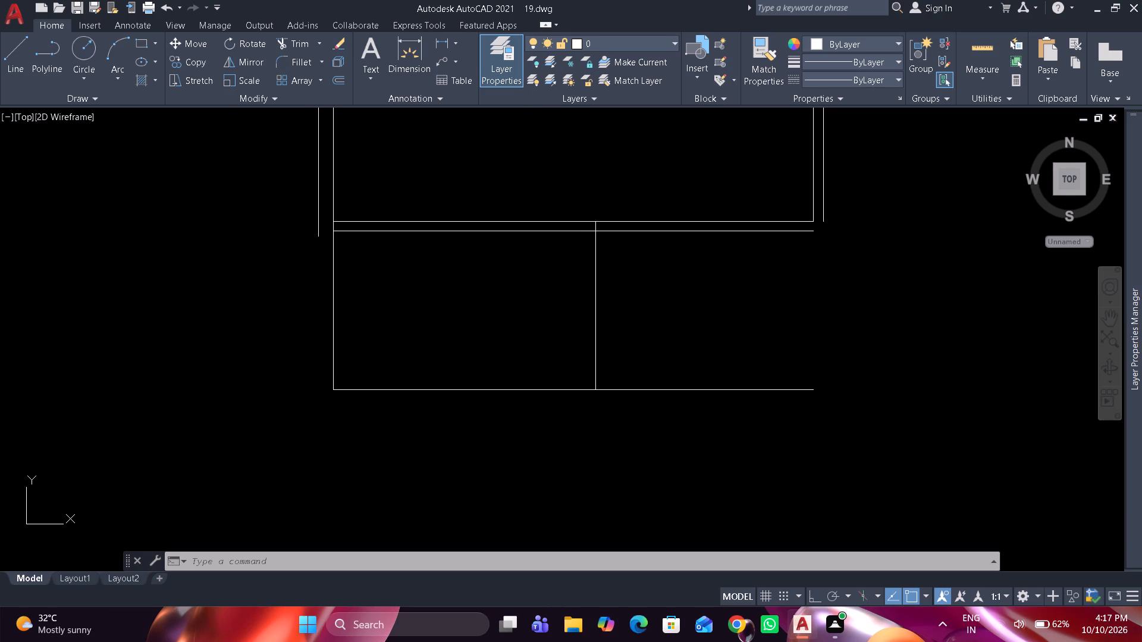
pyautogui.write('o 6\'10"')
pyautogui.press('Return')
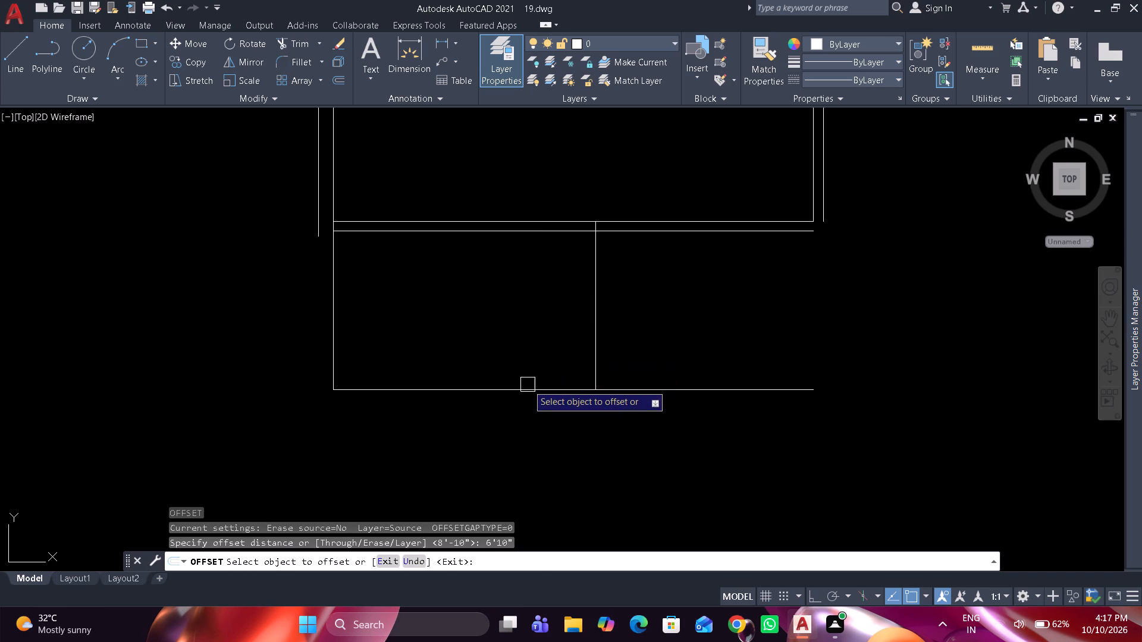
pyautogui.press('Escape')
# Offset the bottom line of the 5'4" space downward by 4" to form its wall.
pyautogui.press('space')
pyautogui.write('4')
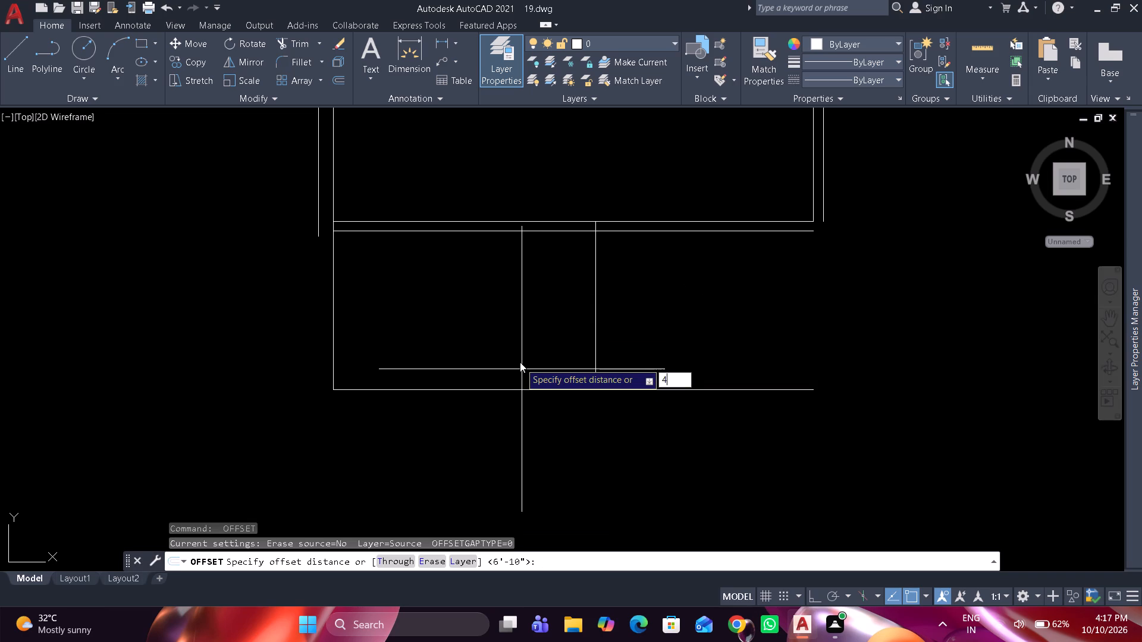
pyautogui.hotkey('shift', '"')
pyautogui.press('Return')
pyautogui.click(511, 389)
pyautogui.click(496, 438)
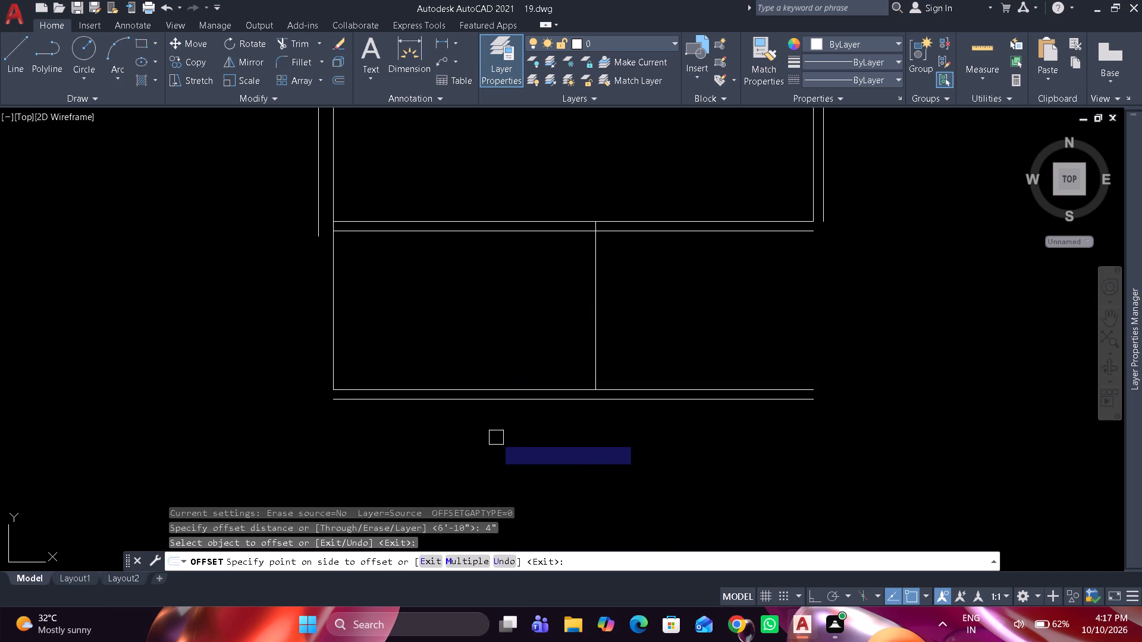
pyautogui.moveTo(524, 402); pyautogui.dragTo(534, 285, button='middle')
pyautogui.press('space')
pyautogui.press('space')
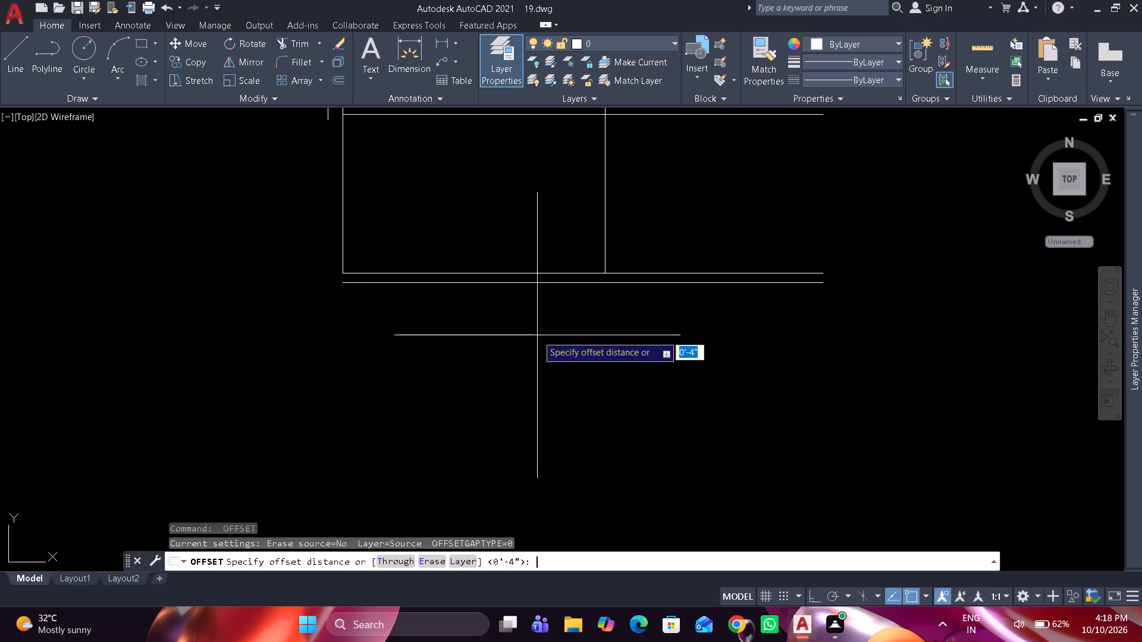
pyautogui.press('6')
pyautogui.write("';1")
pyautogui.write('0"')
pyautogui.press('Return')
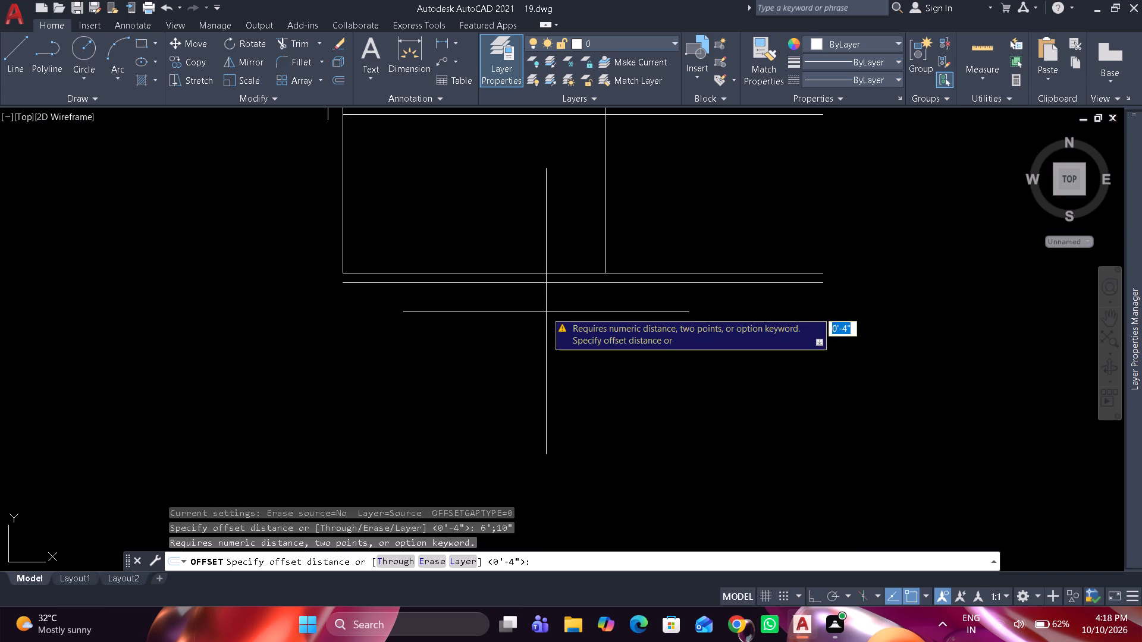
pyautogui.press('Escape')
# Offset the lower line of the wall under the 5'4" space downward by 6'10".
pyautogui.press('space')
pyautogui.press('6')
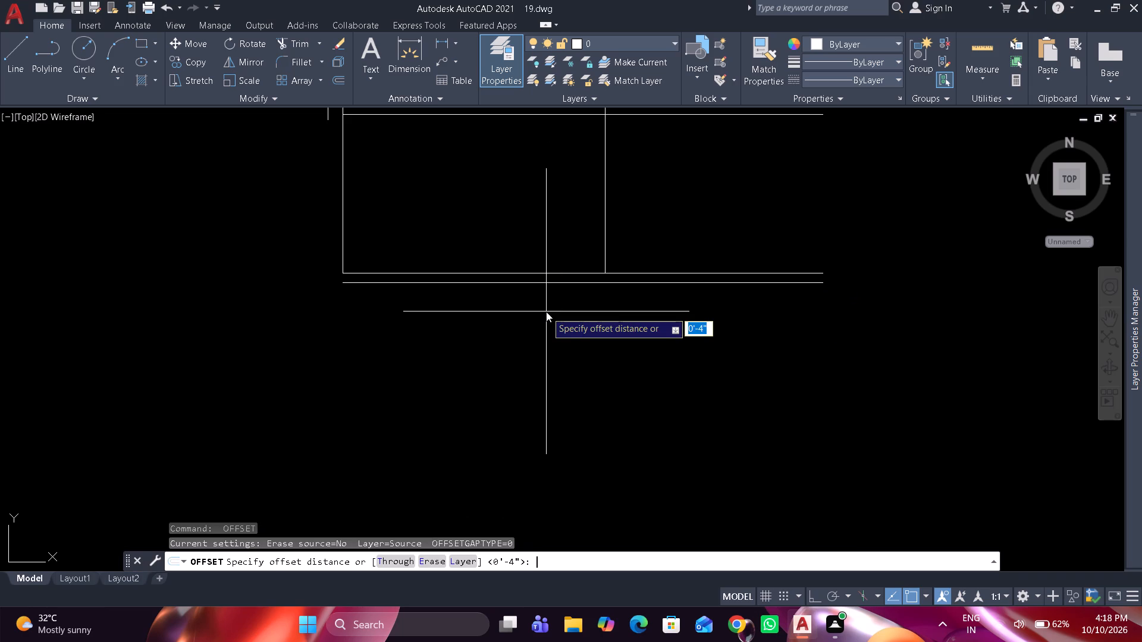
pyautogui.write('\'10"')
pyautogui.press('Return')
pyautogui.click(541, 285)
pyautogui.click(543, 348)
pyautogui.press('space')
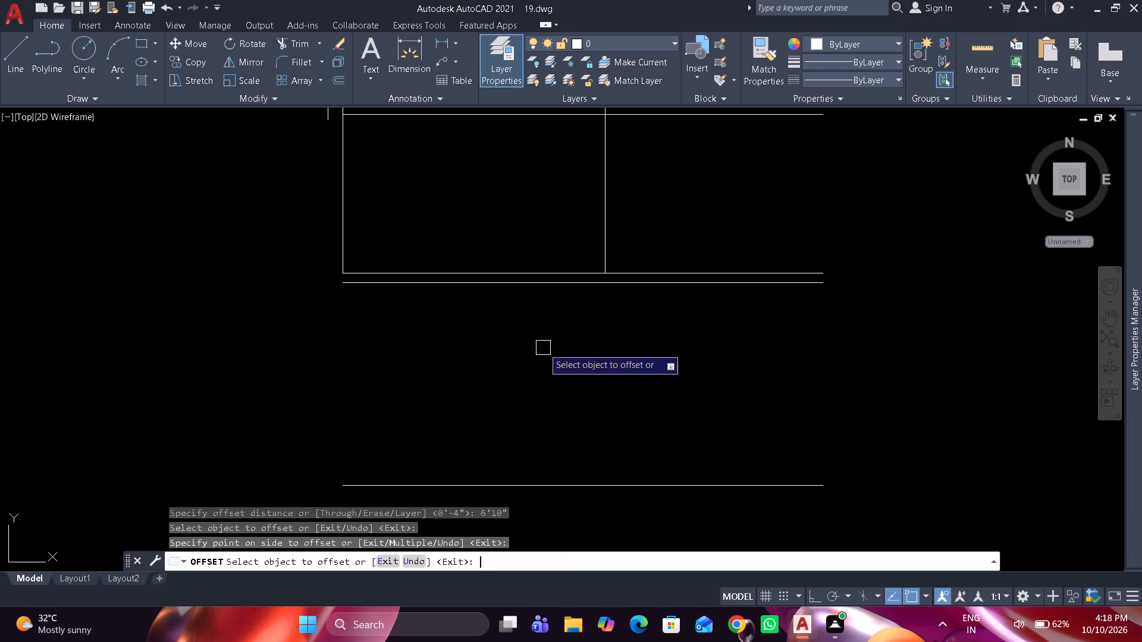
# Offset the bottom line of the 6'10" space downward by 4" to form its wall.
pyautogui.press('space')
pyautogui.write('4')
pyautogui.hotkey('shift', '"')
pyautogui.press('Return')
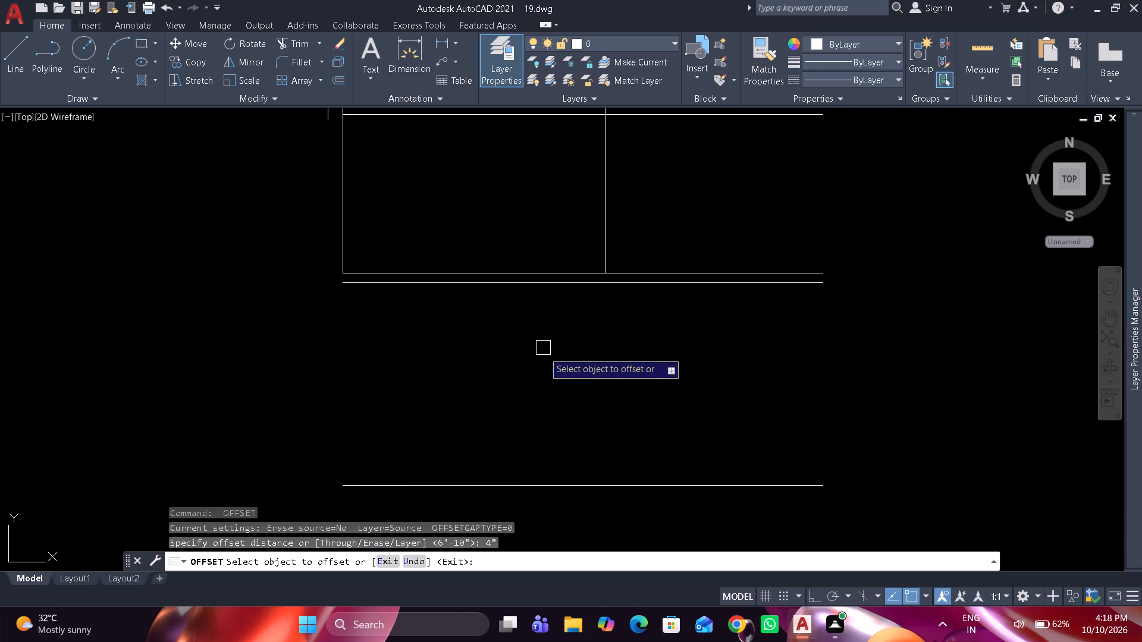
pyautogui.moveTo(550, 401); pyautogui.dragTo(541, 265, button='middle')
pyautogui.click(548, 349)
pyautogui.click(545, 403)
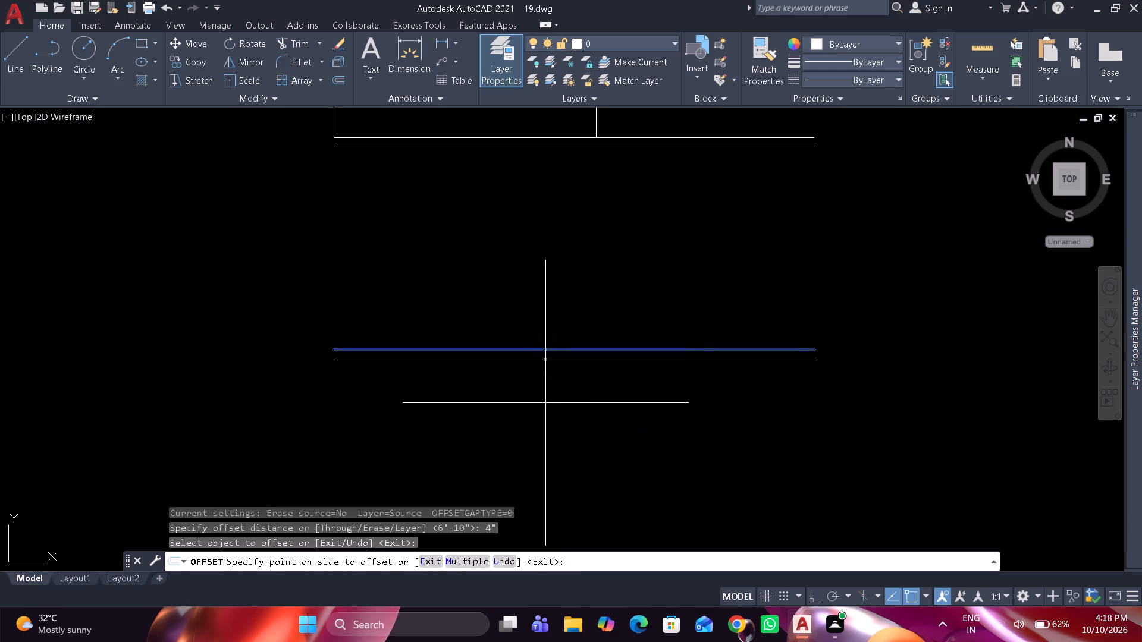
pyautogui.press('space')
# Offset the lower line of the wall under the 6'10" space downward by 9'.
pyautogui.press('space')
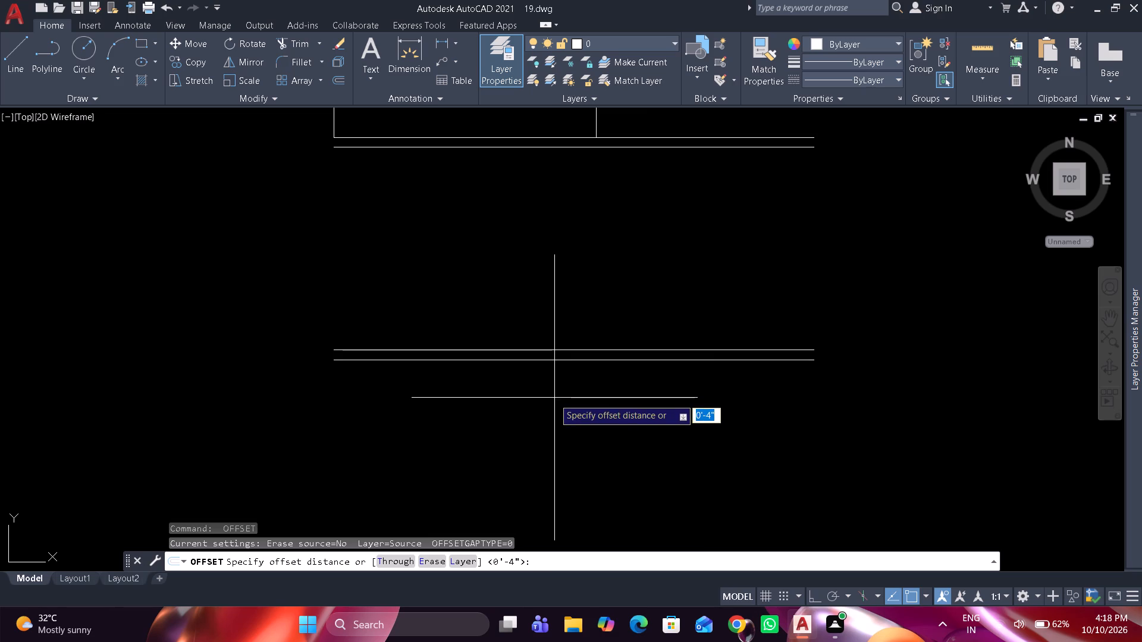
pyautogui.press('9')
pyautogui.press("'")
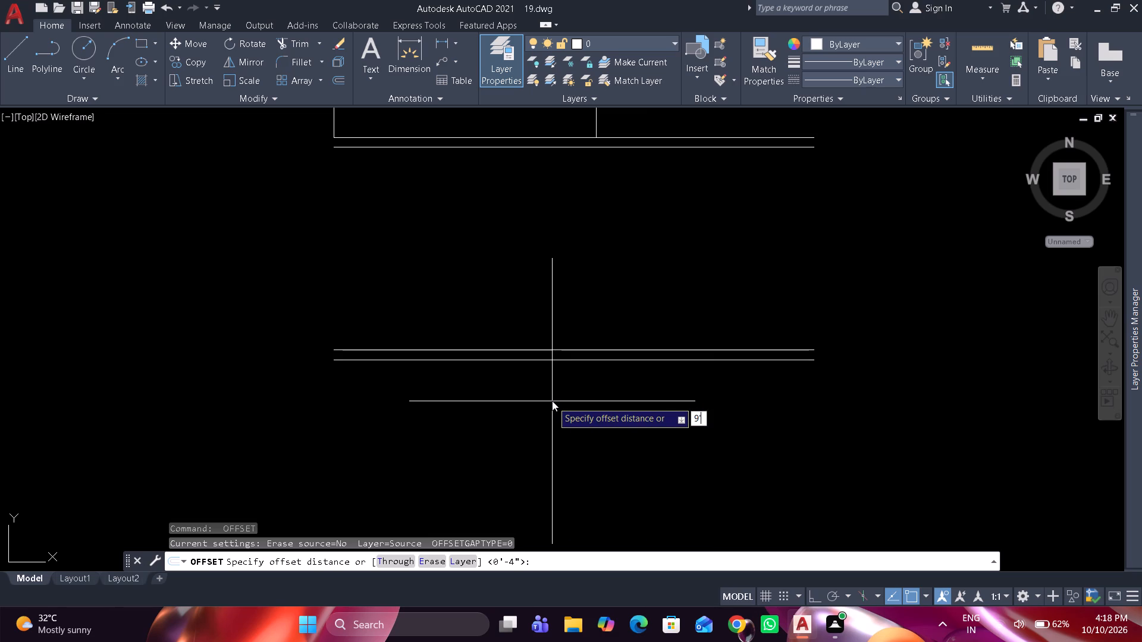
pyautogui.press('Return')
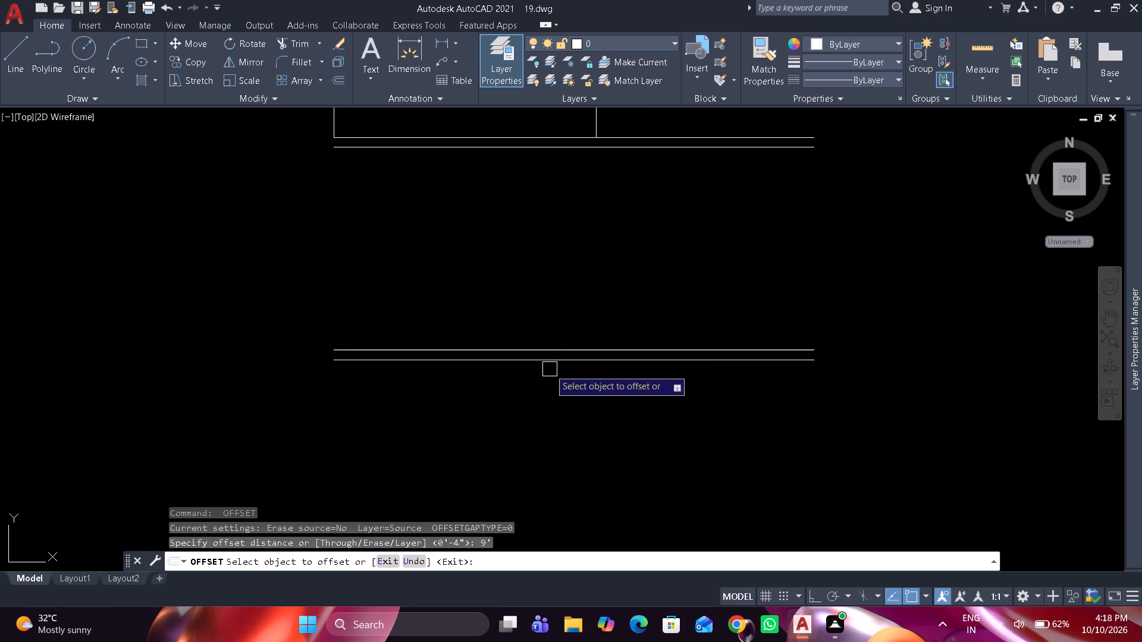
pyautogui.click(550, 364)
pyautogui.scroll(-2, 555, 403)
pyautogui.moveTo(555, 401); pyautogui.dragTo(546, 287, button='middle')
pyautogui.scroll(2, 546, 377)
pyautogui.click(546, 394)
pyautogui.press('space')
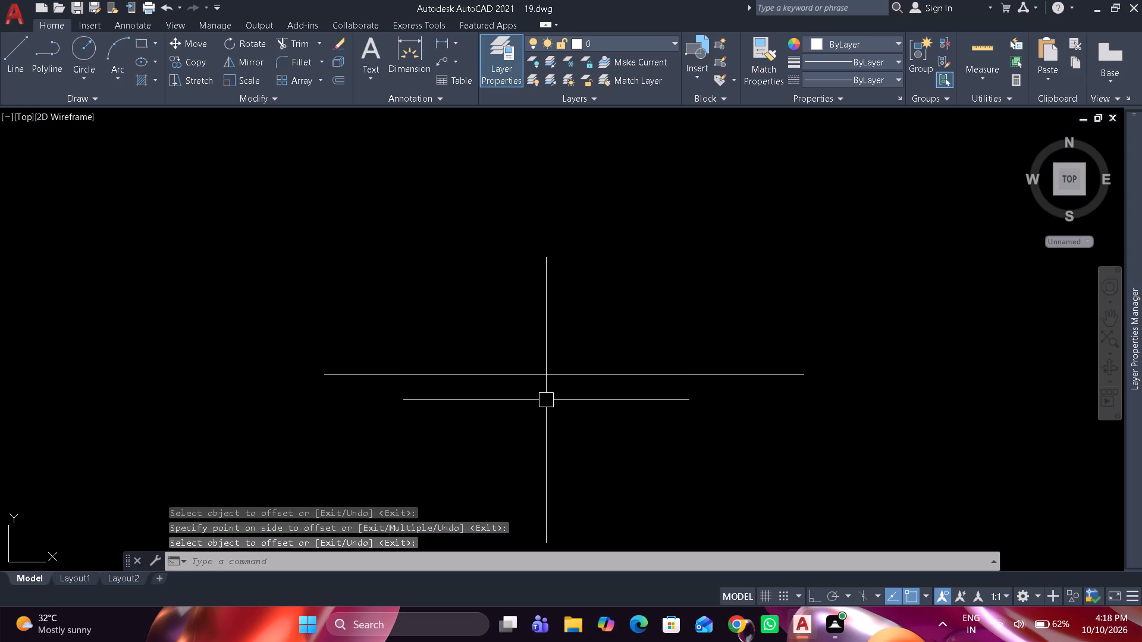
# Offset the bottom line of the 9' space downward by 4" to form its wall.
pyautogui.press('space')
pyautogui.write('4')
pyautogui.hotkey('shift', '"')
pyautogui.press('Return')
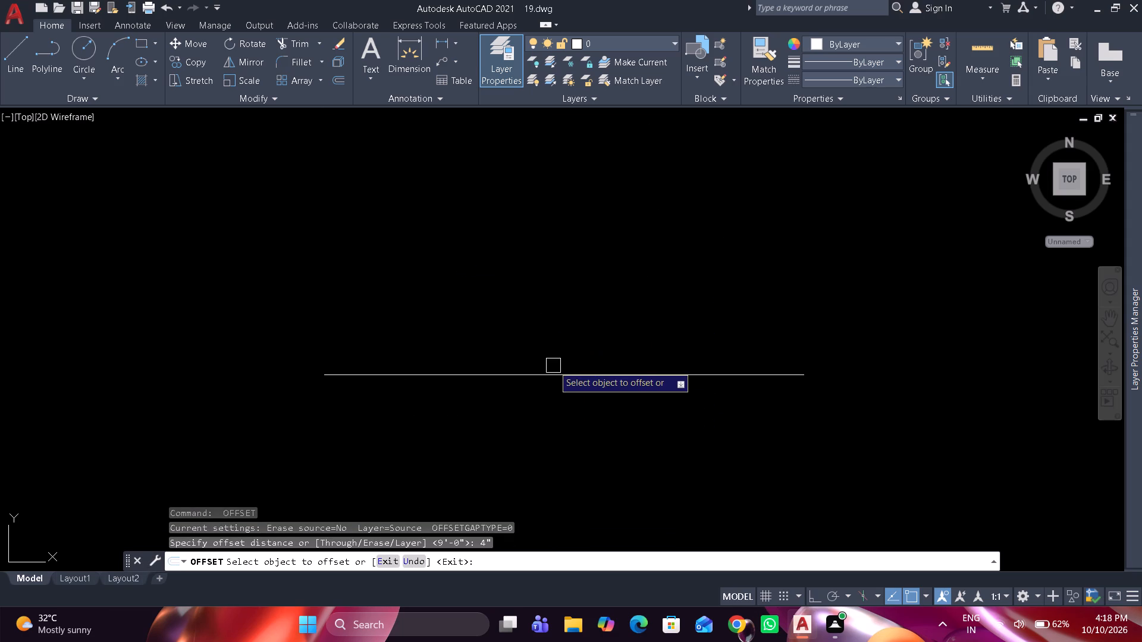
pyautogui.click(549, 378)
pyautogui.click(549, 419)
pyautogui.moveTo(574, 402); pyautogui.dragTo(561, 257, button='middle')
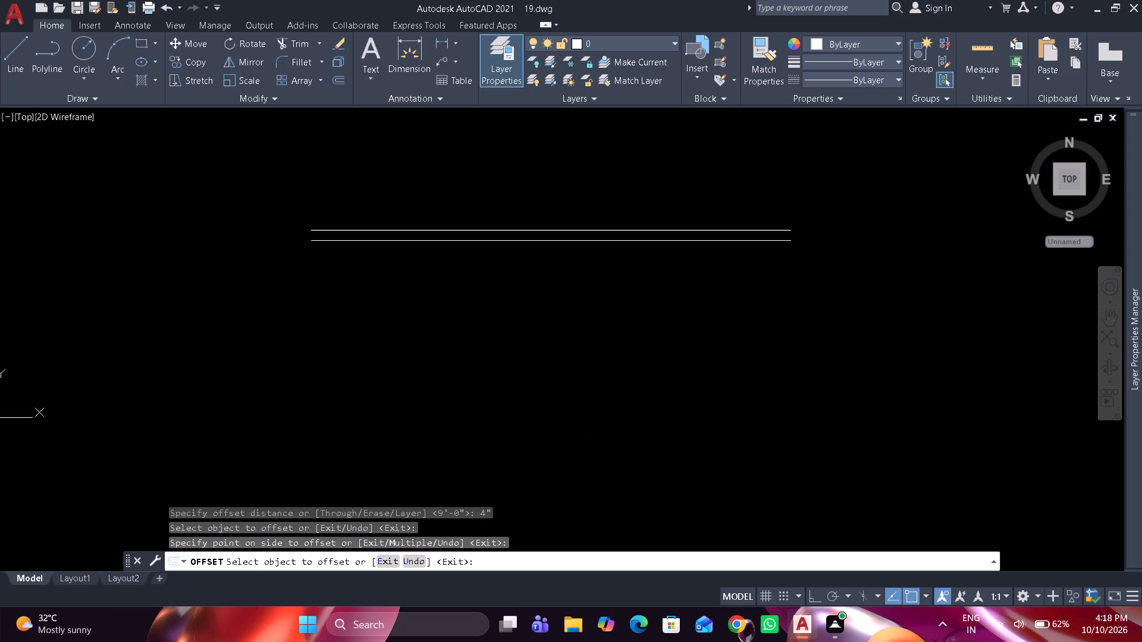
pyautogui.press('space')
# Offset the lower line of the wall under the 9' space downward by 11'3".
pyautogui.press('space')
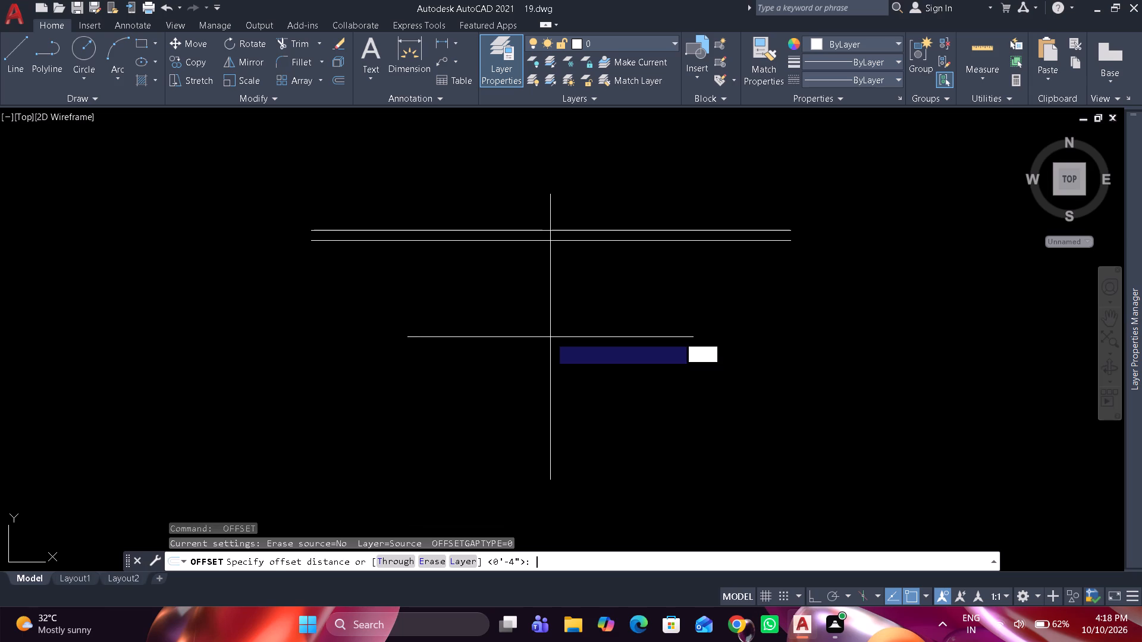
pyautogui.press('1')
pyautogui.write("1'")
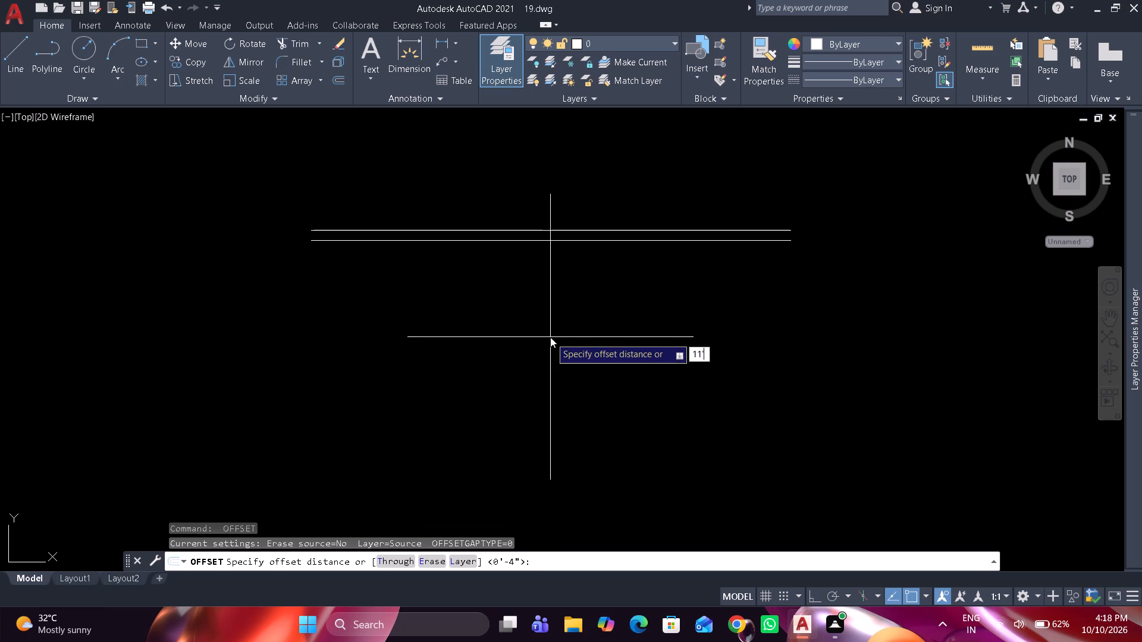
pyautogui.write('3"')
pyautogui.press('Return')
pyautogui.click(550, 245)
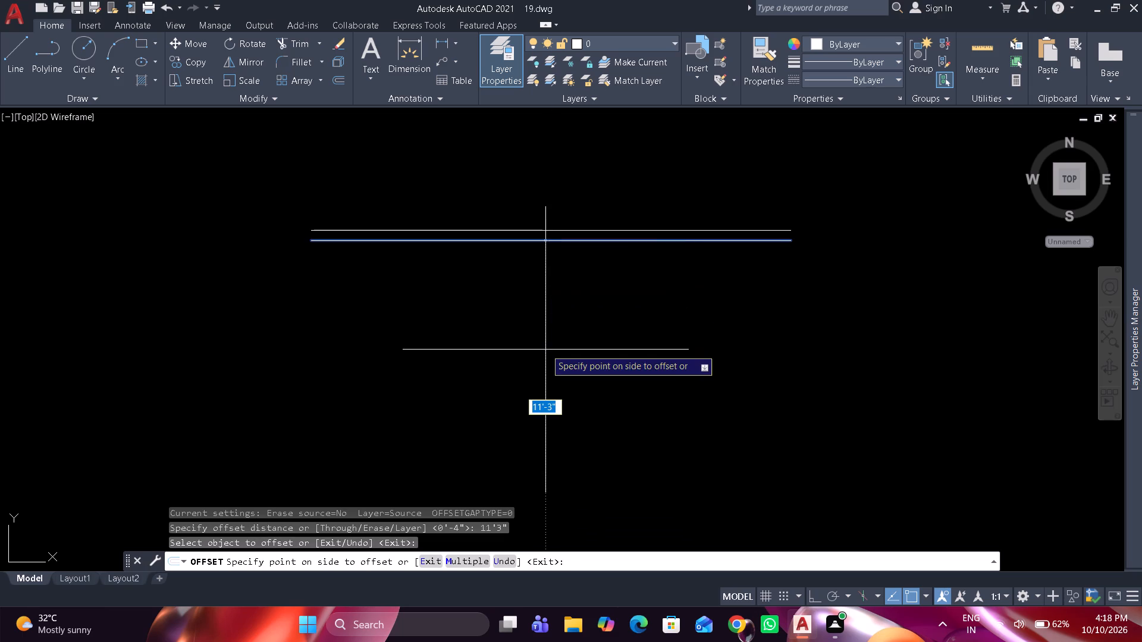
pyautogui.scroll(-3, 544, 349)
pyautogui.moveTo(540, 315); pyautogui.dragTo(539, 248, button='middle')
pyautogui.scroll(1, 541, 309)
pyautogui.click(542, 344)
pyautogui.press('space')
# Offset the bottom line of the 11'3" space downward by 6" to form the bottom outer wall.
pyautogui.press('space')
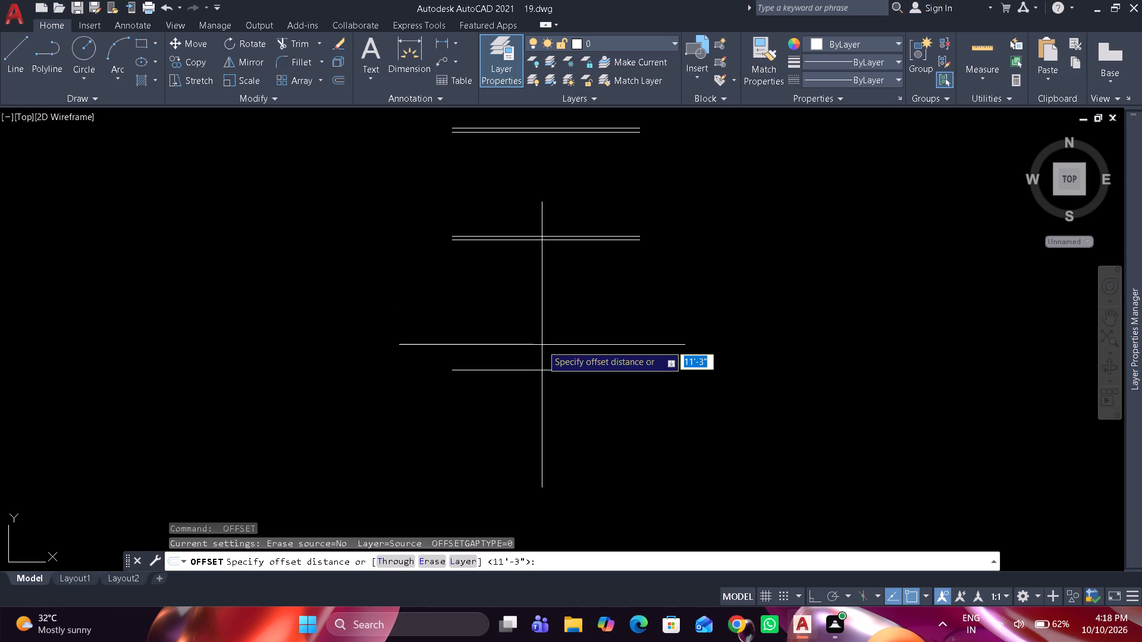
pyautogui.press('6')
pyautogui.hotkey('shift', '"')
pyautogui.press('Return')
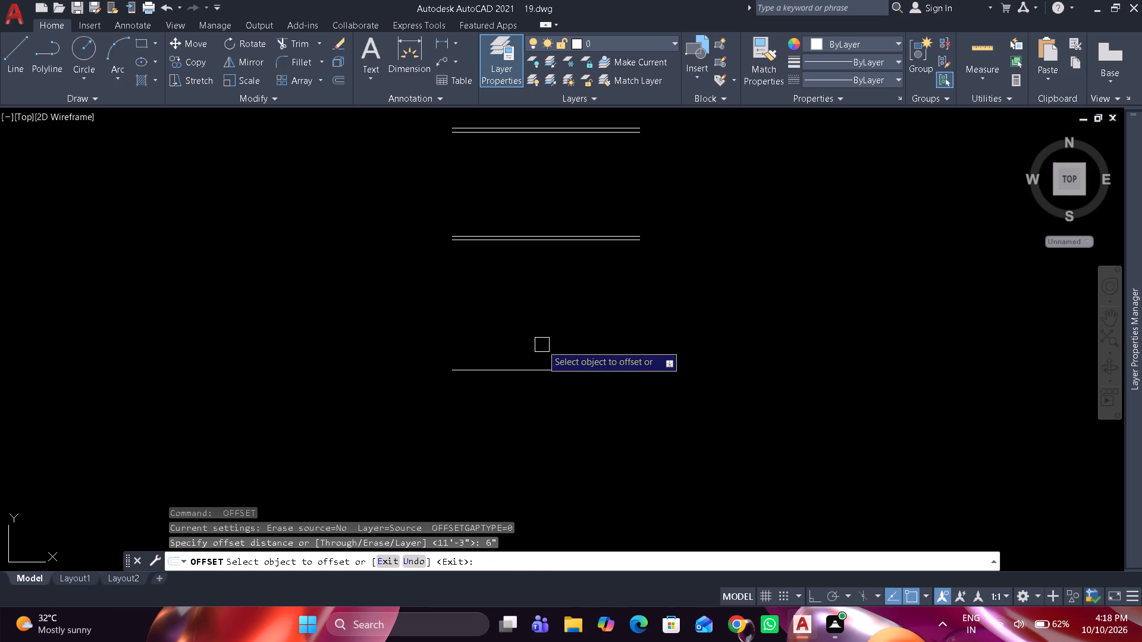
pyautogui.click(545, 364)
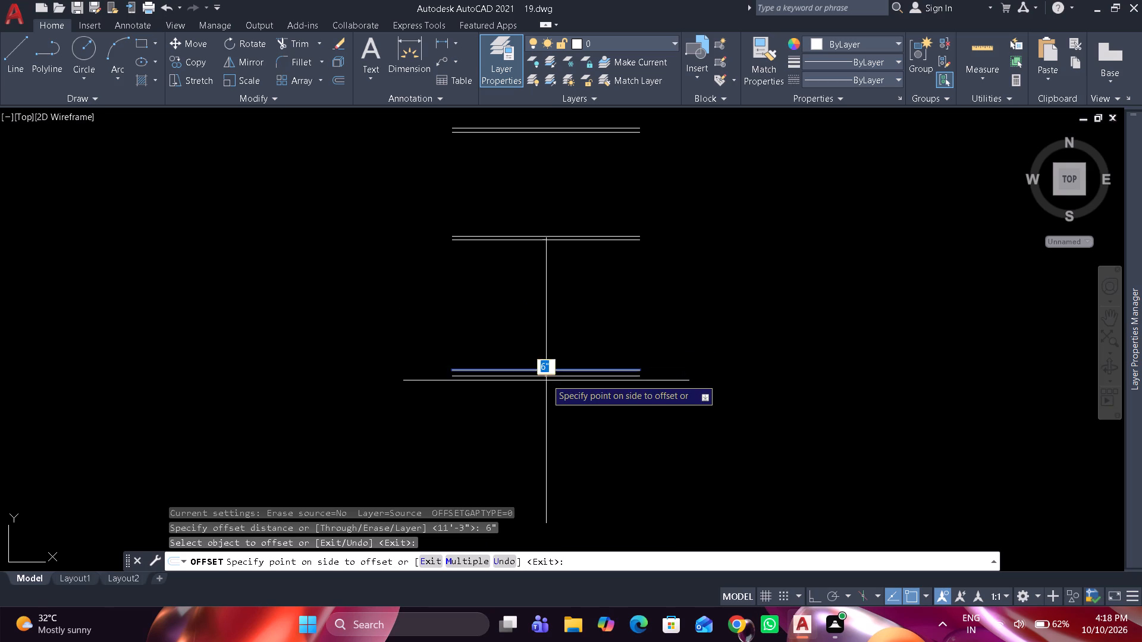
pyautogui.scroll(4, 546, 391)
pyautogui.click(546, 391)
pyautogui.scroll(-4, 546, 391)
pyautogui.press('Return')
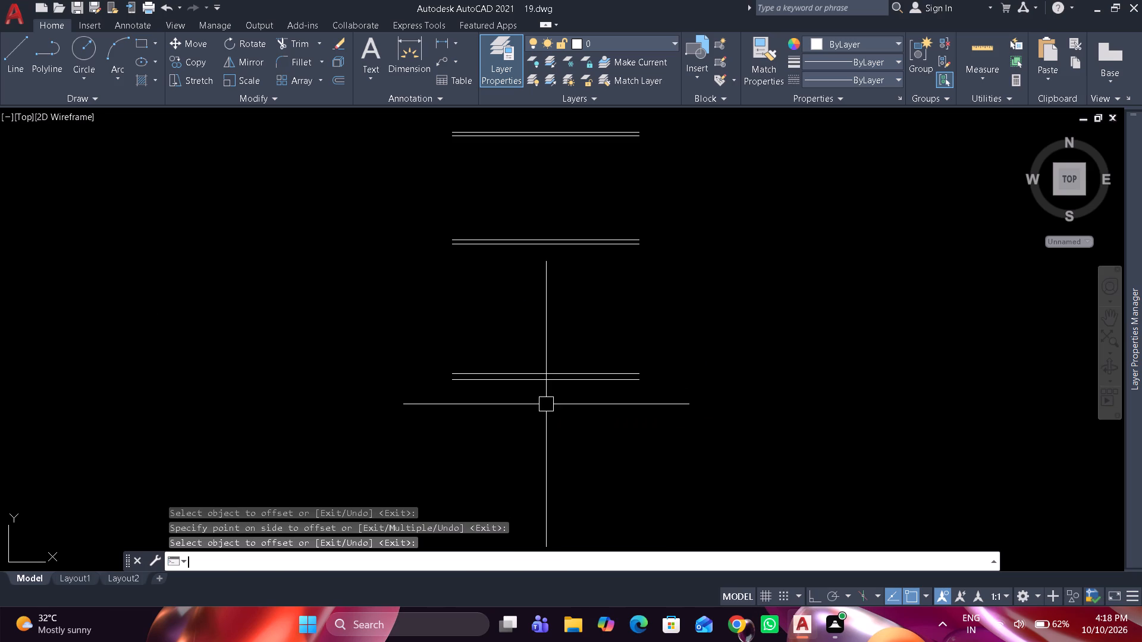
# Fillet the outer left wall line and the lowest bottom wall line into a square outer corner with zero radius.
pyautogui.write('f')
pyautogui.press('space')
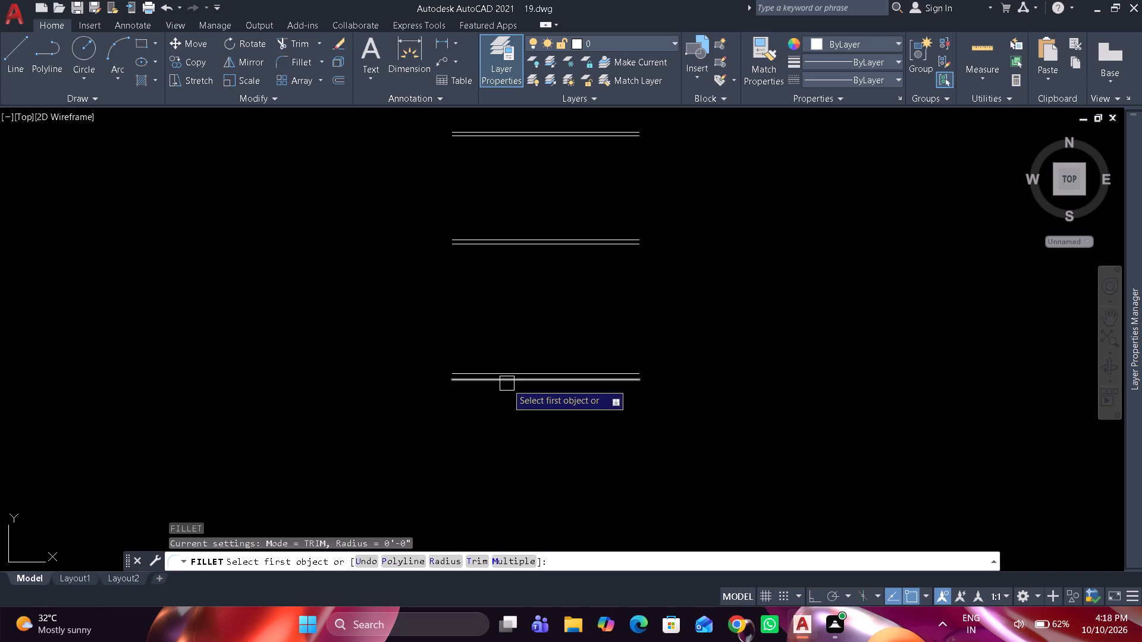
pyautogui.click(507, 383)
pyautogui.scroll(-2, 416, 370)
pyautogui.scroll(2, 418, 229)
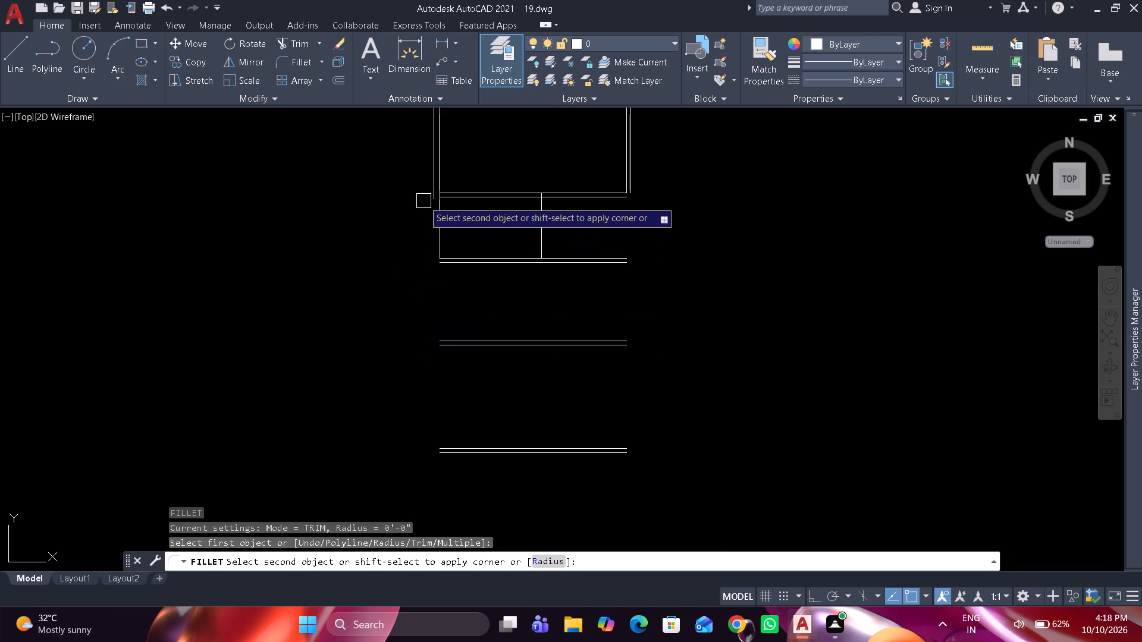
pyautogui.click(429, 188)
# Fillet the inner left wall line and the upper bottom wall line into a square inner corner with zero radius.
pyautogui.press('space')
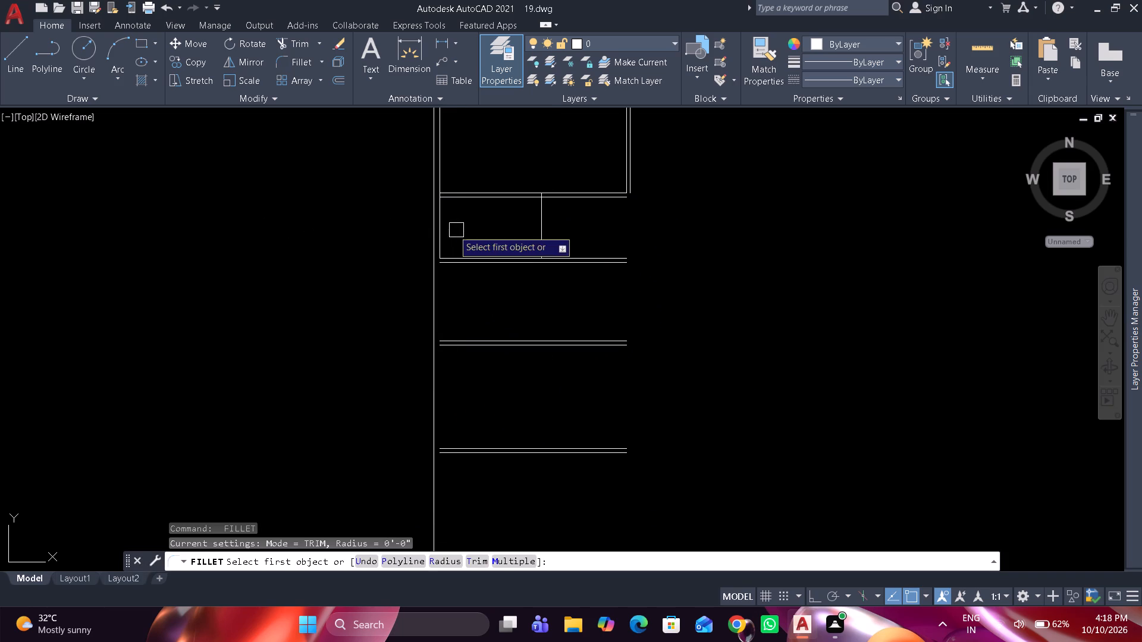
pyautogui.click(443, 240)
pyautogui.scroll(-1, 467, 208)
pyautogui.scroll(1, 476, 430)
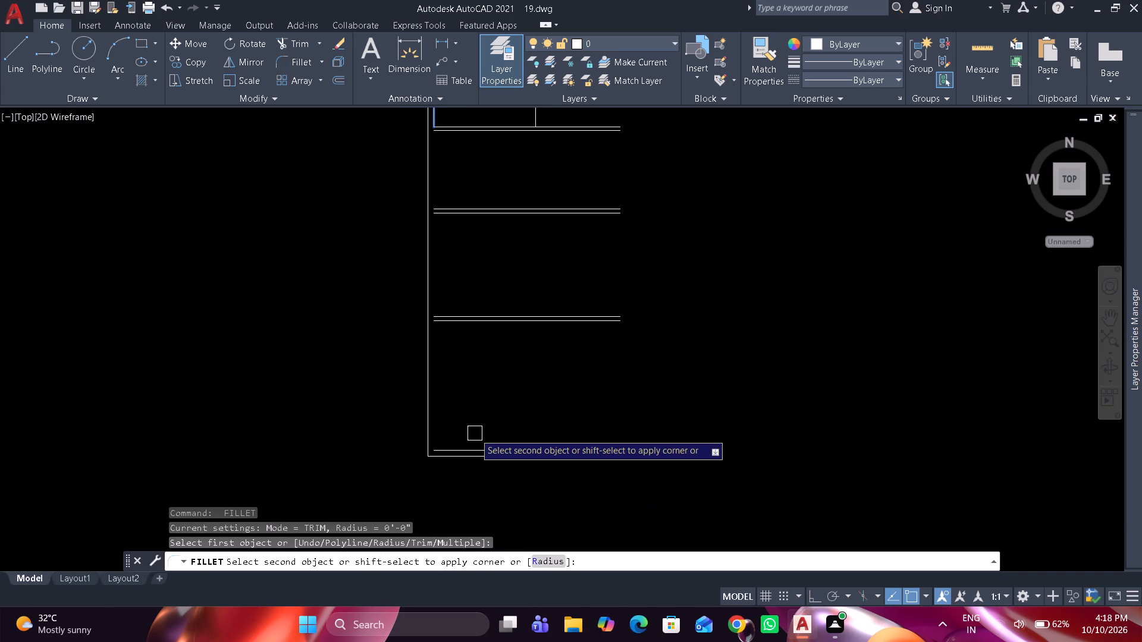
pyautogui.click(466, 443)
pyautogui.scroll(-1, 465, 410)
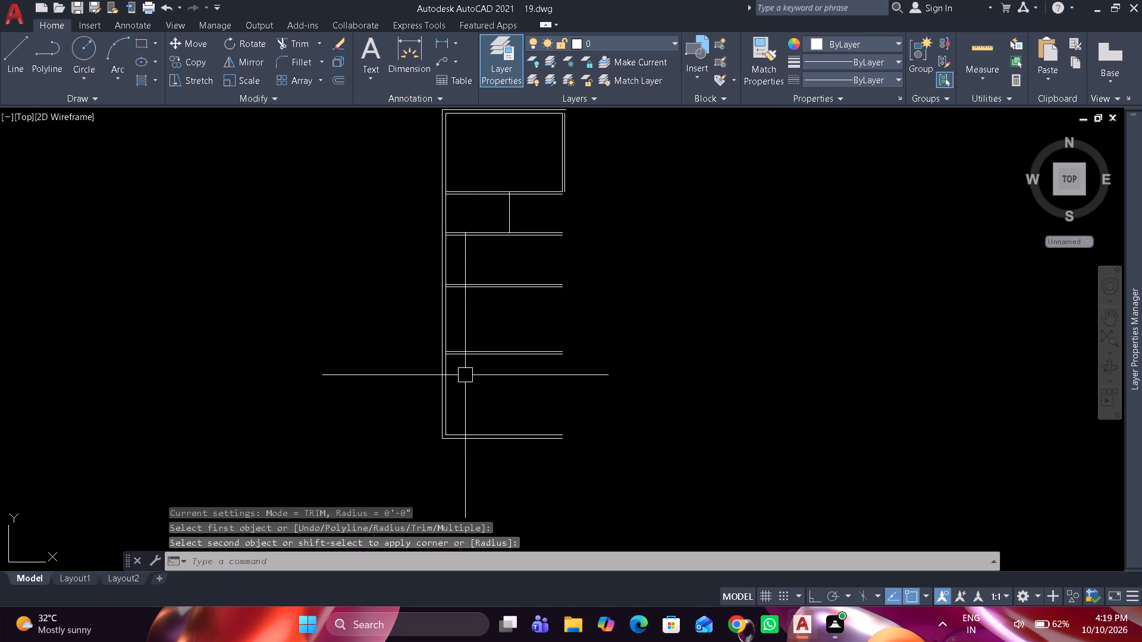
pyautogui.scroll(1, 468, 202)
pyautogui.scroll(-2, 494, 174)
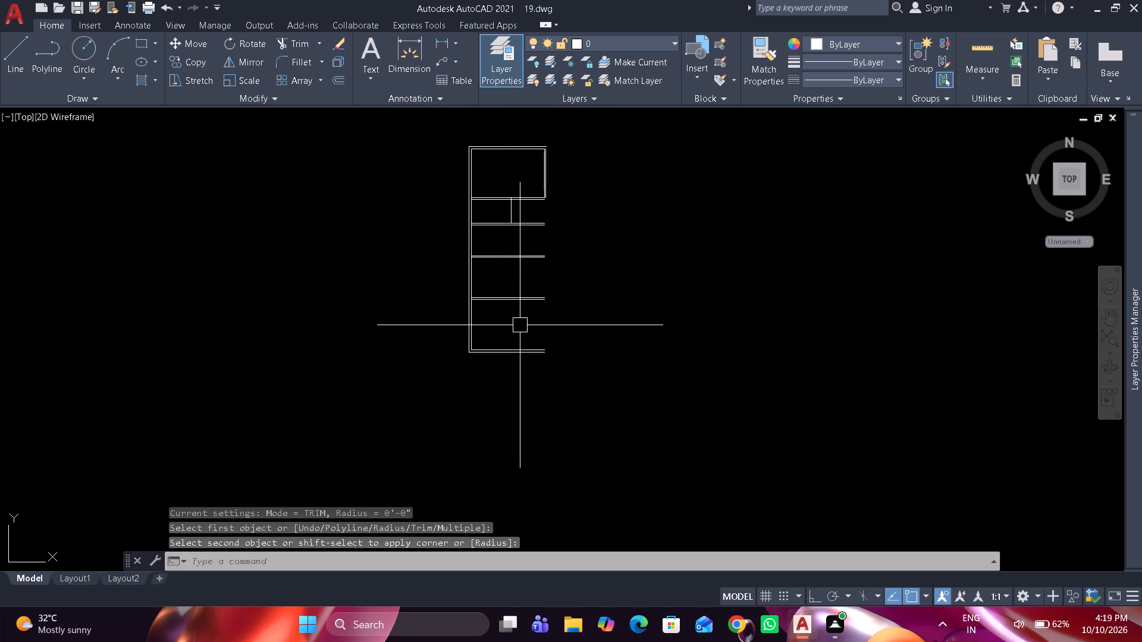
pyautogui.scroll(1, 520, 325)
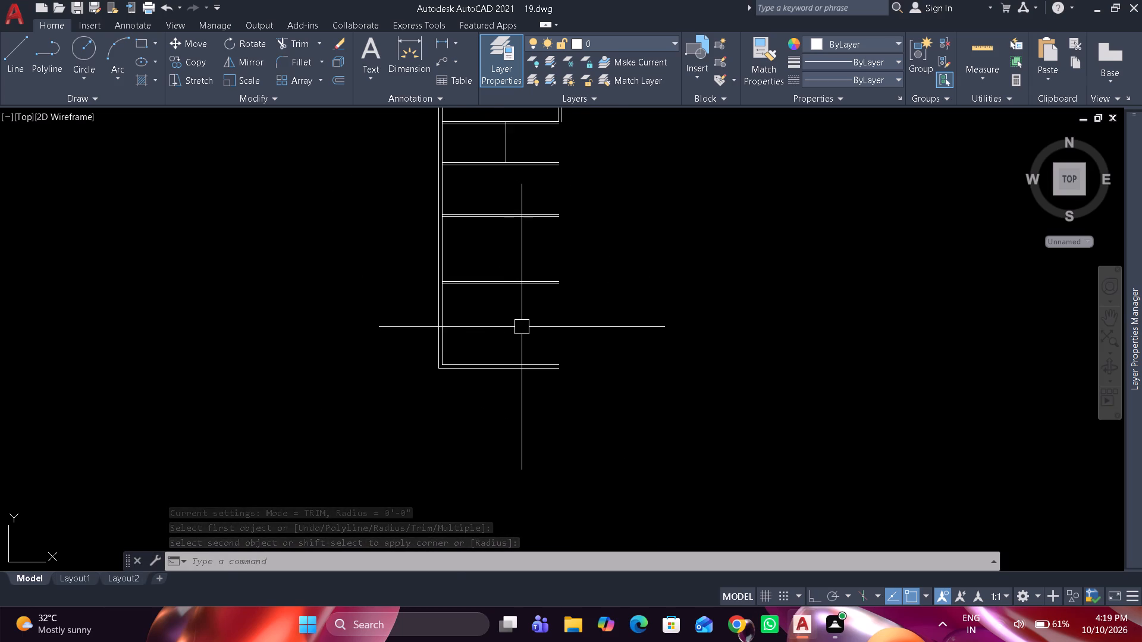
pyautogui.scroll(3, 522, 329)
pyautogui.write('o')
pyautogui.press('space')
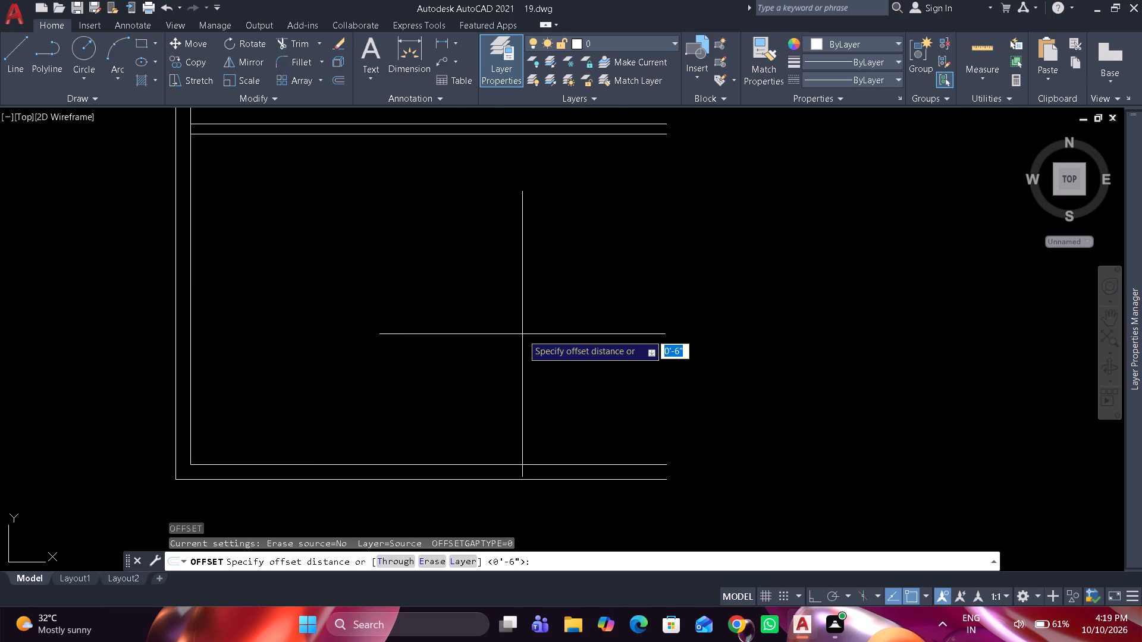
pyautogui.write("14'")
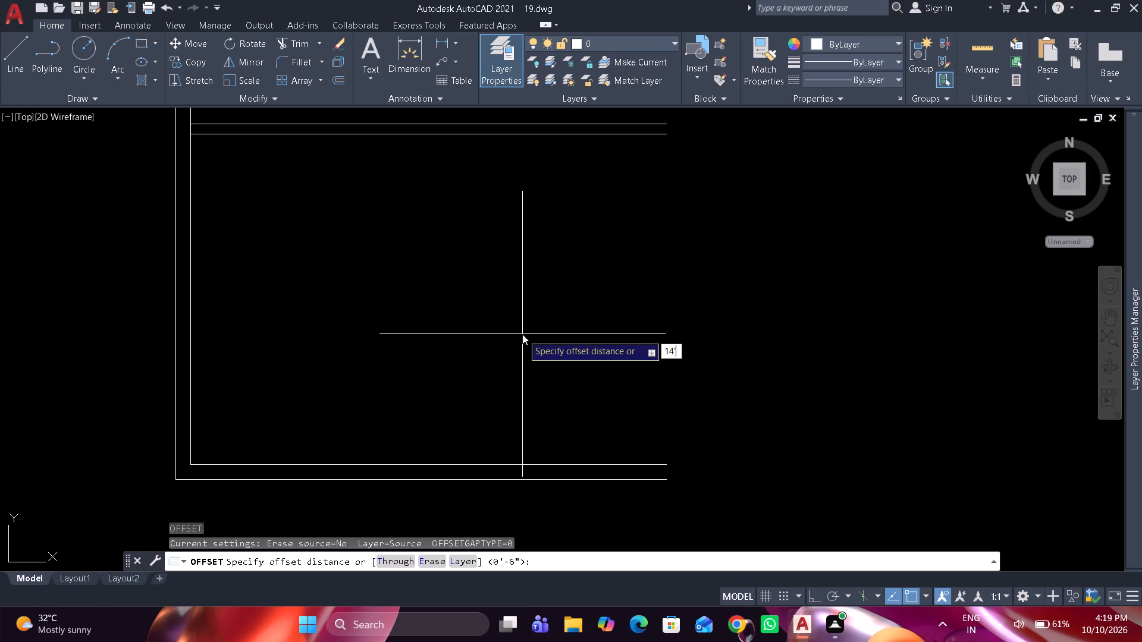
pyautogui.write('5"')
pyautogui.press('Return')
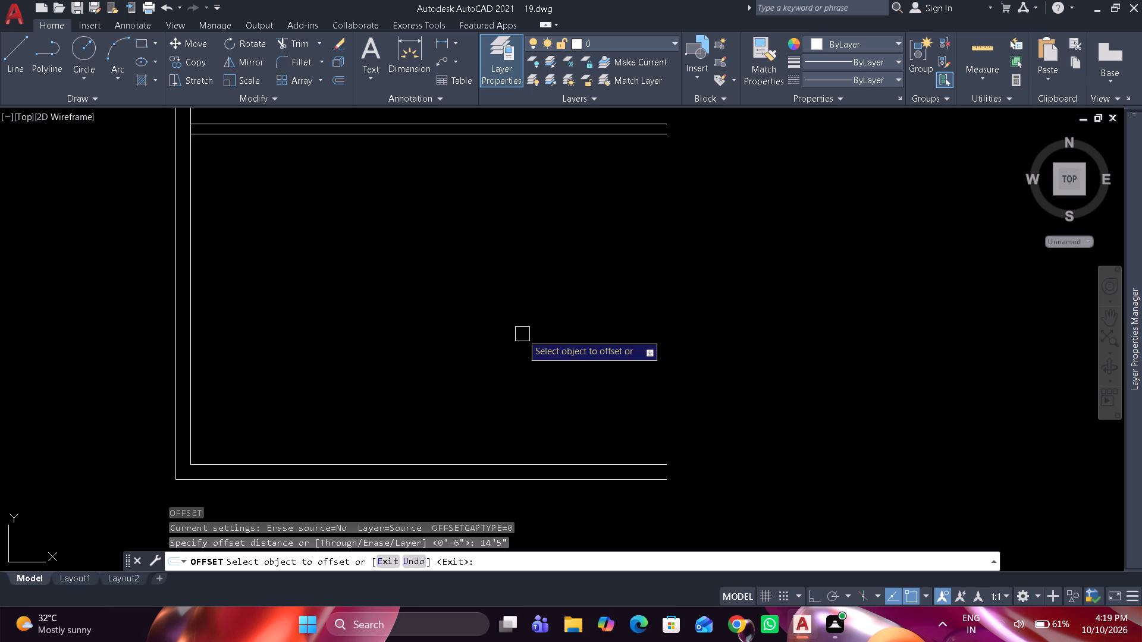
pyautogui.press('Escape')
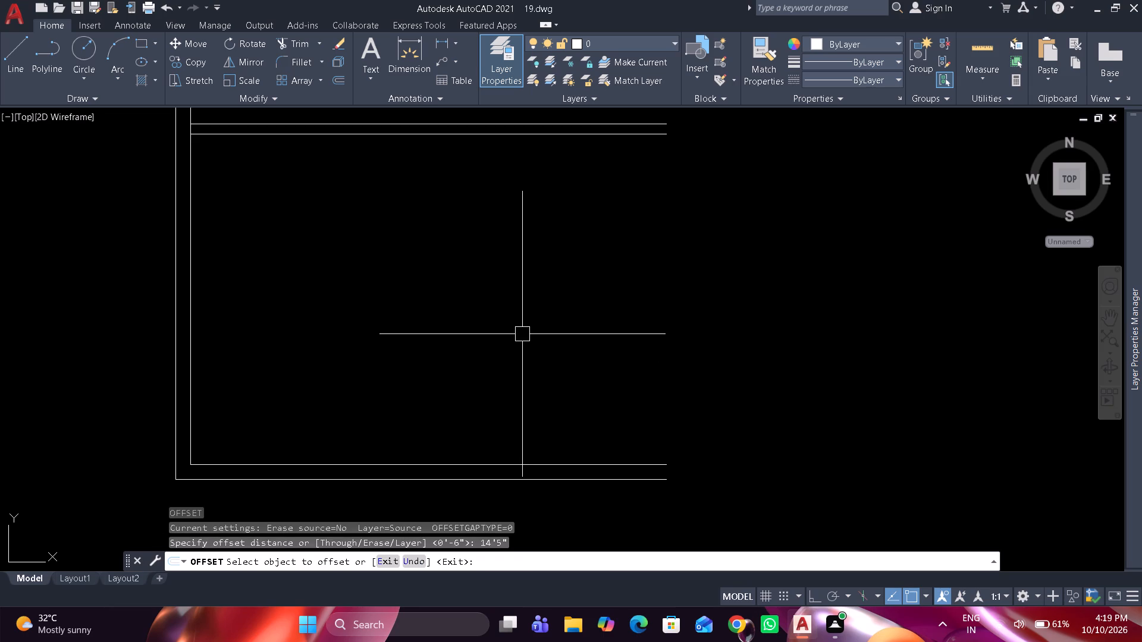
# Offset the inner line of the left wall by 5'1/2" into the bottom space.
pyautogui.press('space')
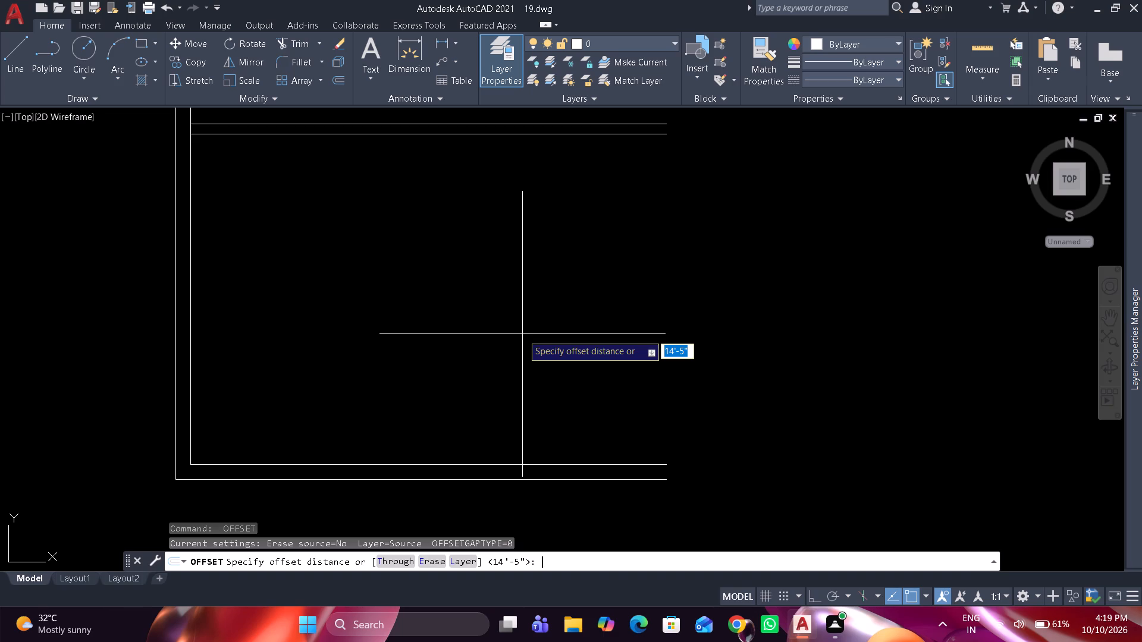
pyautogui.press('5')
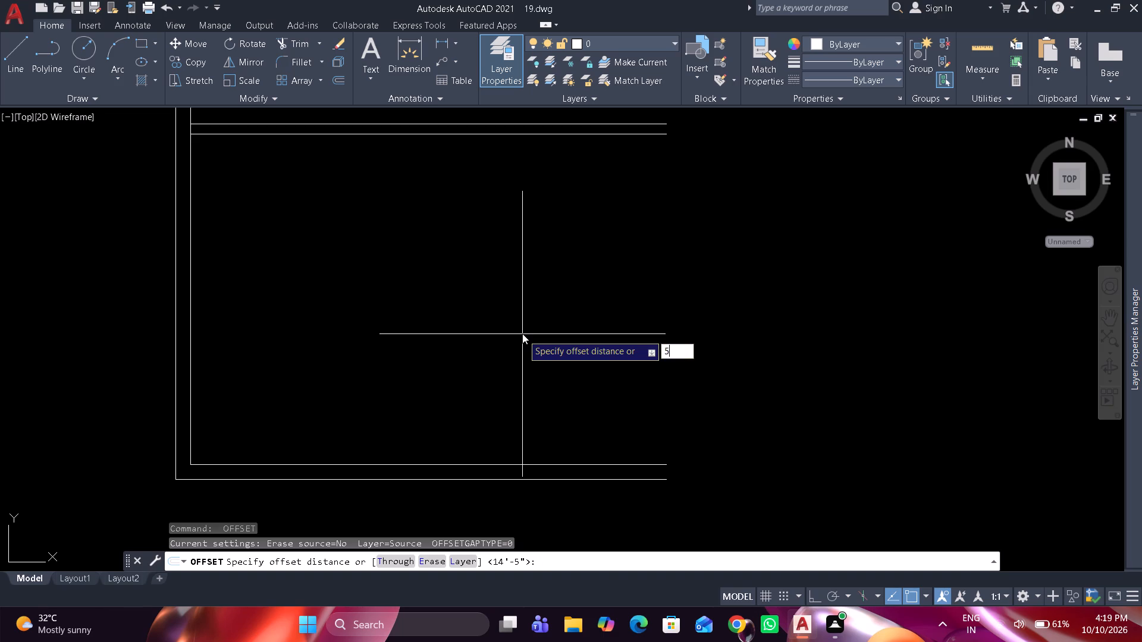
pyautogui.press("'")
pyautogui.write('1/')
pyautogui.press('2')
pyautogui.hotkey('shift', '"')
pyautogui.press('Return')
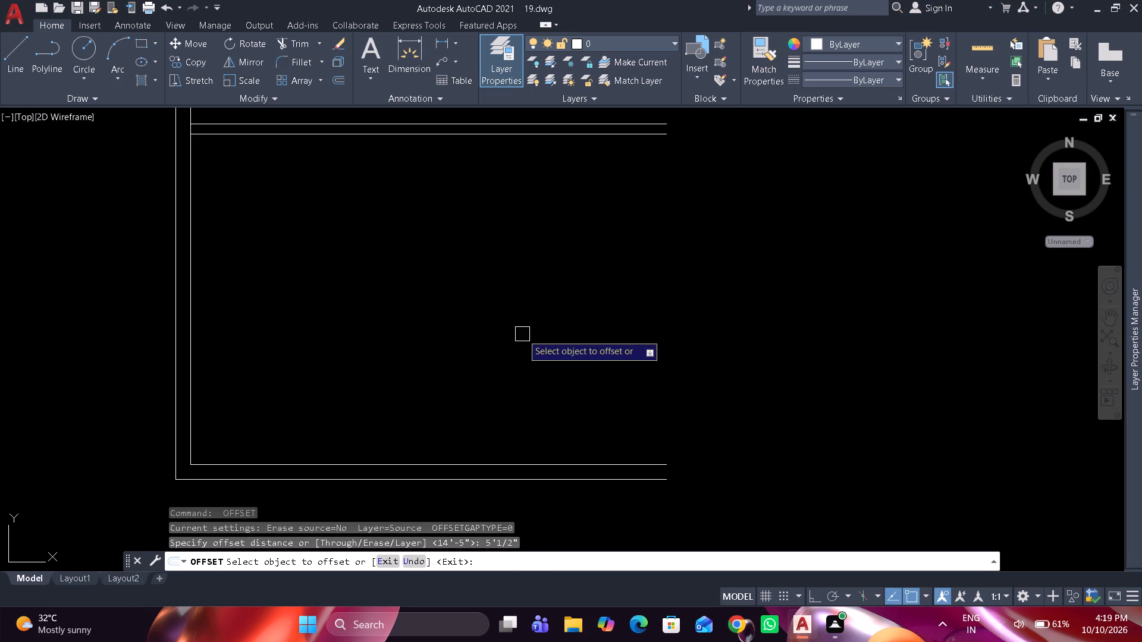
pyautogui.moveTo(193, 319); pyautogui.dragTo(202, 317)
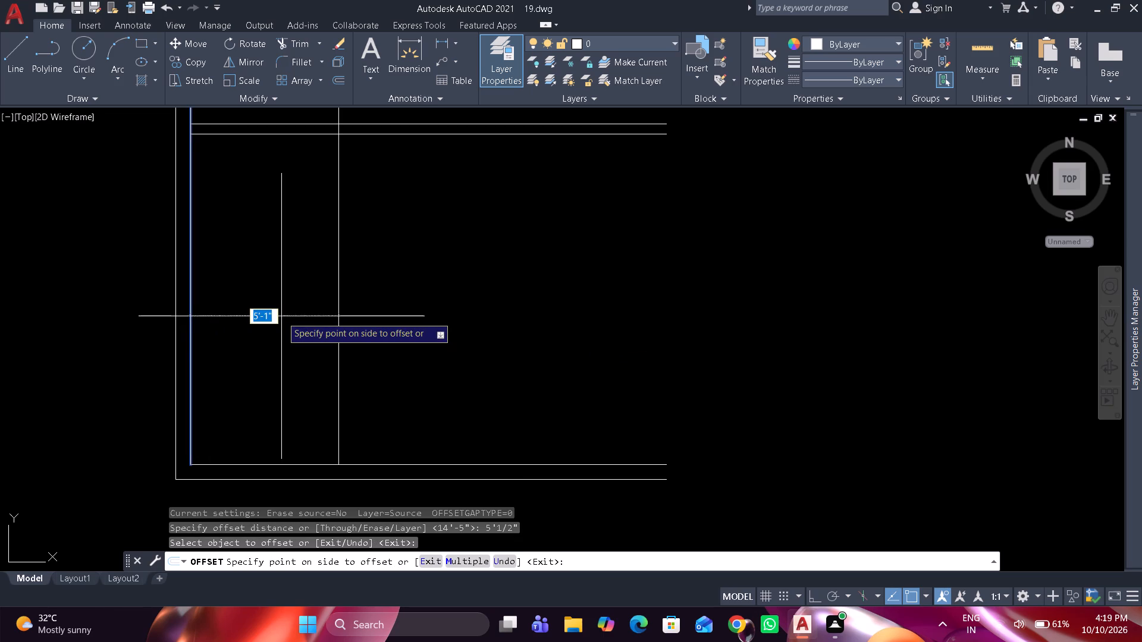
pyautogui.click(289, 312)
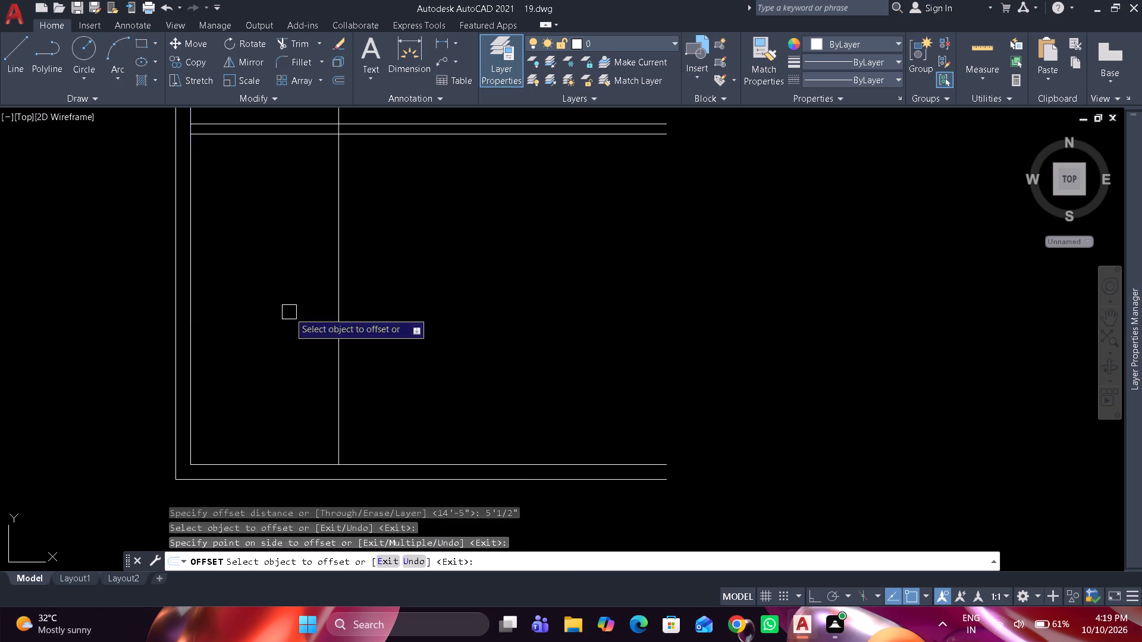
pyautogui.press('space')
# Offset the new vertical line by 4" away from the left wall to form a partition wall.
pyautogui.press('space')
pyautogui.write('4"')
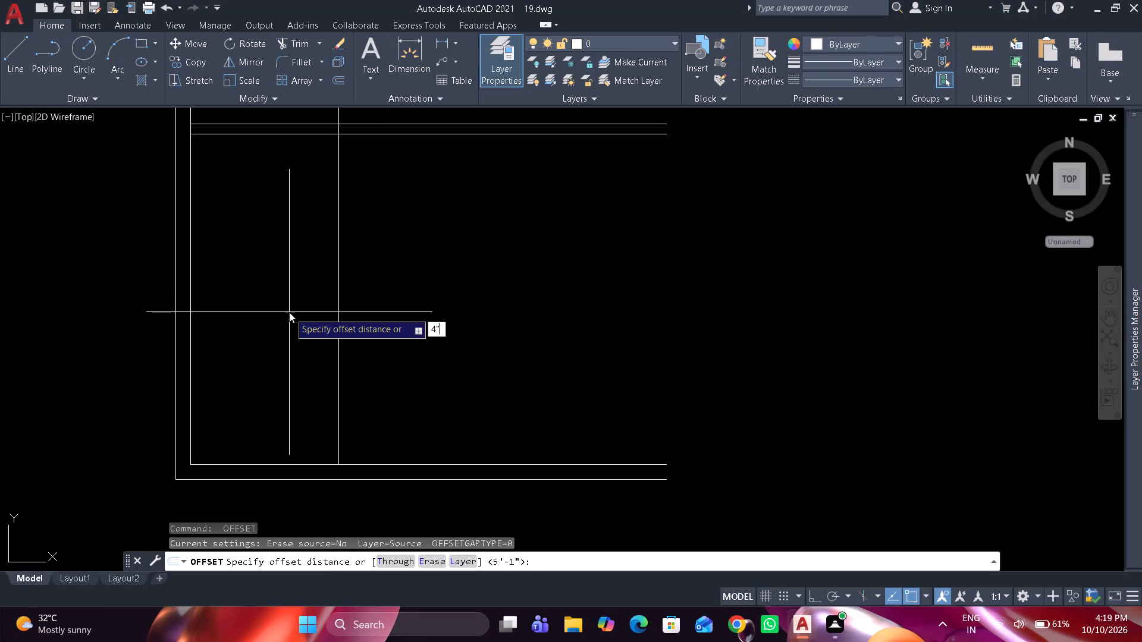
pyautogui.press('Return')
pyautogui.moveTo(337, 310); pyautogui.dragTo(412, 303)
pyautogui.click(537, 291)
pyautogui.press('space')
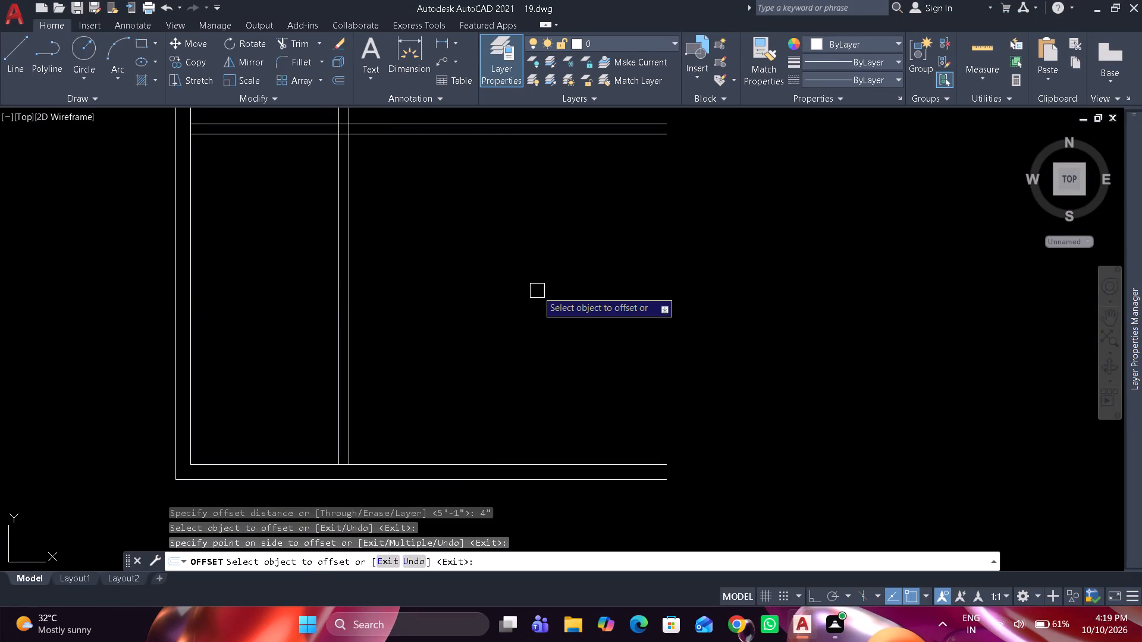
# Offset the lower line of the wall under the 9' space downward by 13'3".
pyautogui.write('o')
pyautogui.press('space')
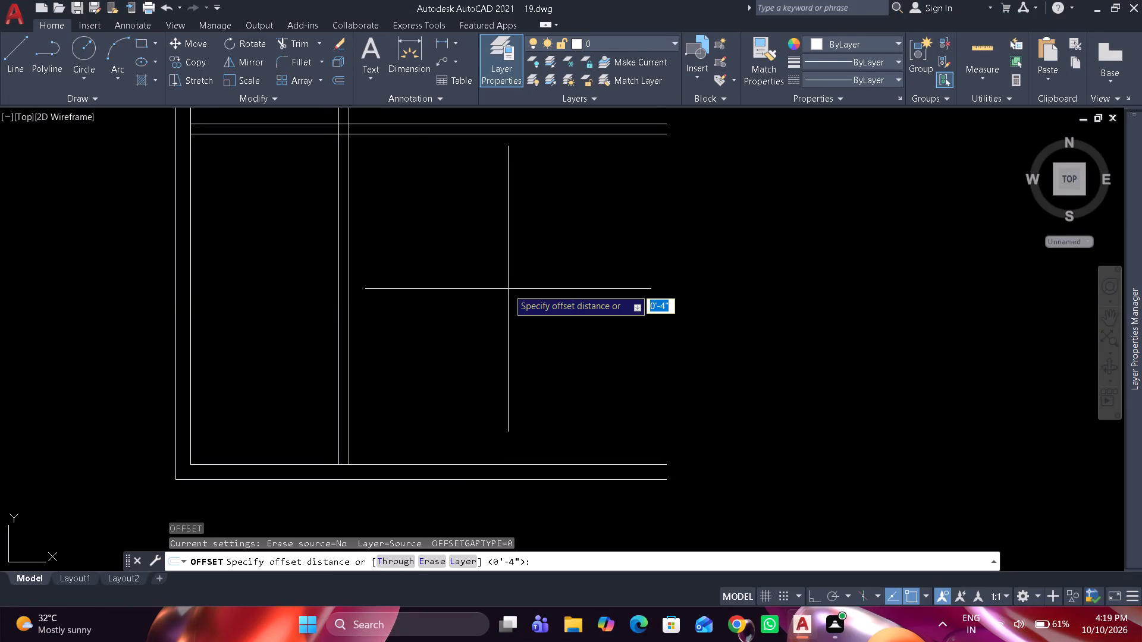
pyautogui.write('13')
pyautogui.press("'")
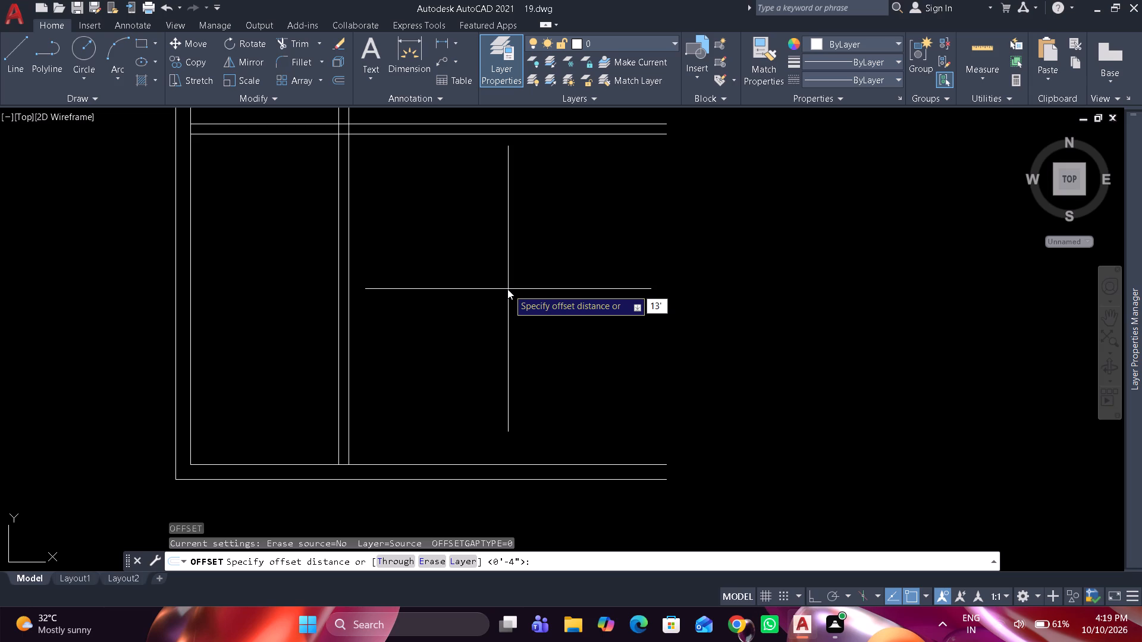
pyautogui.press('3')
pyautogui.hotkey('shift', '"')
pyautogui.press('Return')
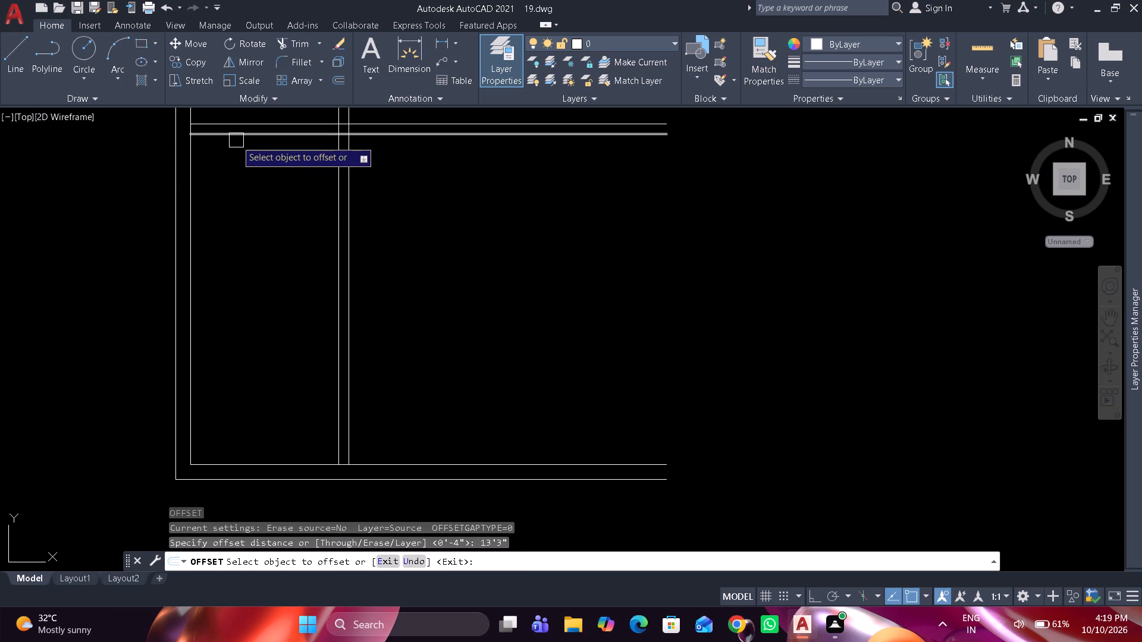
pyautogui.click(236, 140)
pyautogui.scroll(-2, 256, 176)
pyautogui.click(263, 203)
pyautogui.press('space')
# Erase the two lines of the bottom outer wall that lie above the newly offset line.
pyautogui.scroll(2, 265, 280)
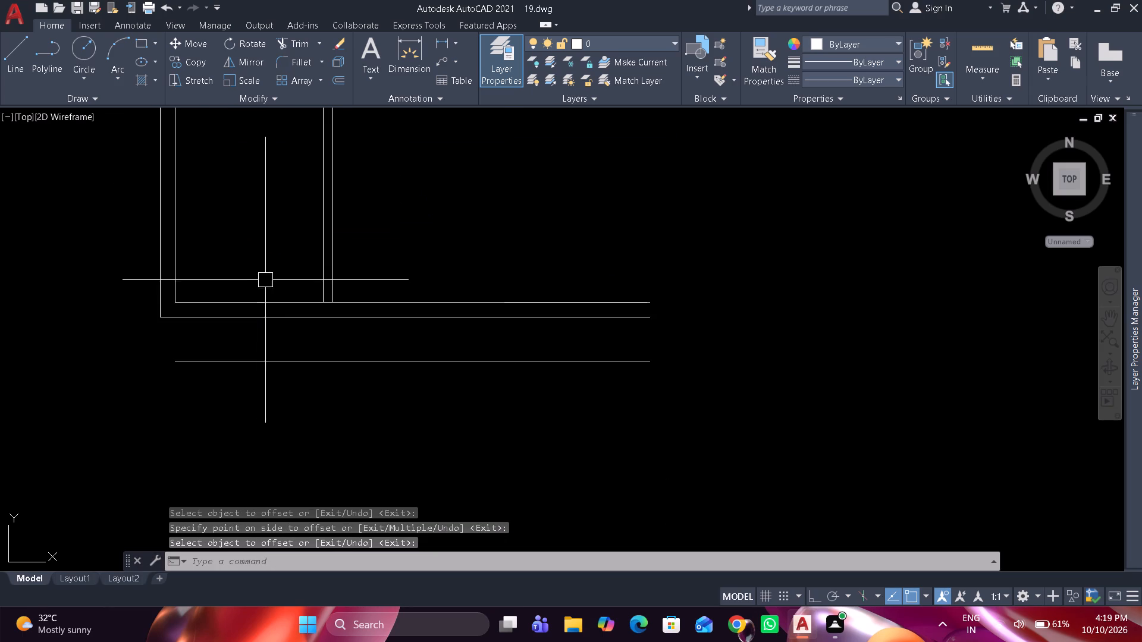
pyautogui.moveTo(281, 332); pyautogui.dragTo(275, 307)
pyautogui.click(271, 288)
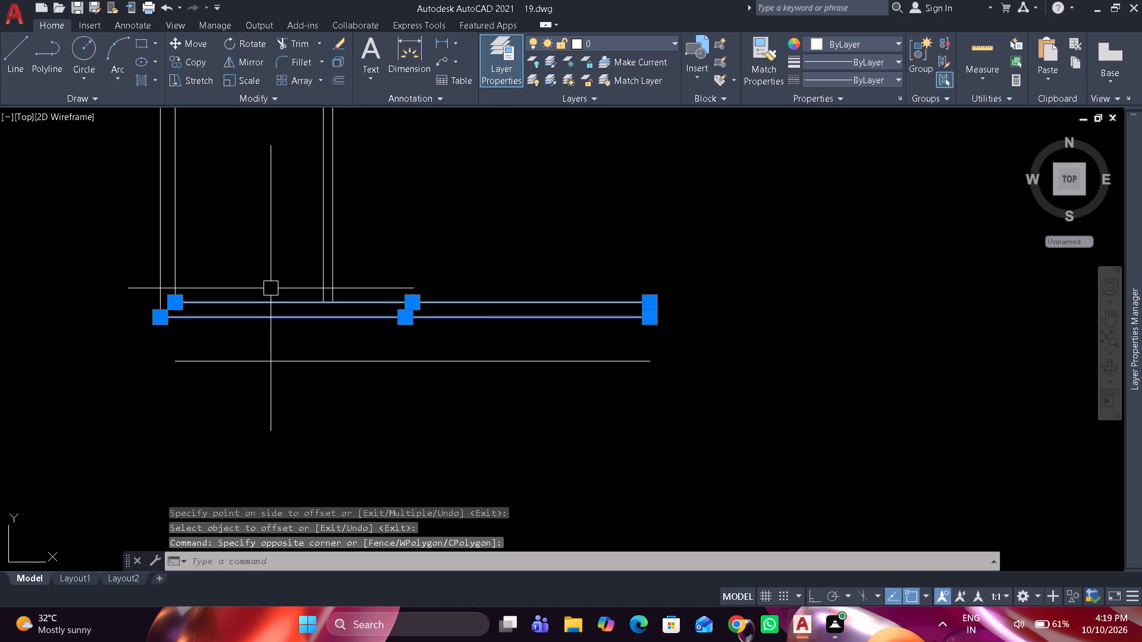
pyautogui.write('e')
pyautogui.press('space')
# Fillet the inner left wall line and the new bottom line into a square corner with zero radius.
pyautogui.write('f')
pyautogui.press('space')
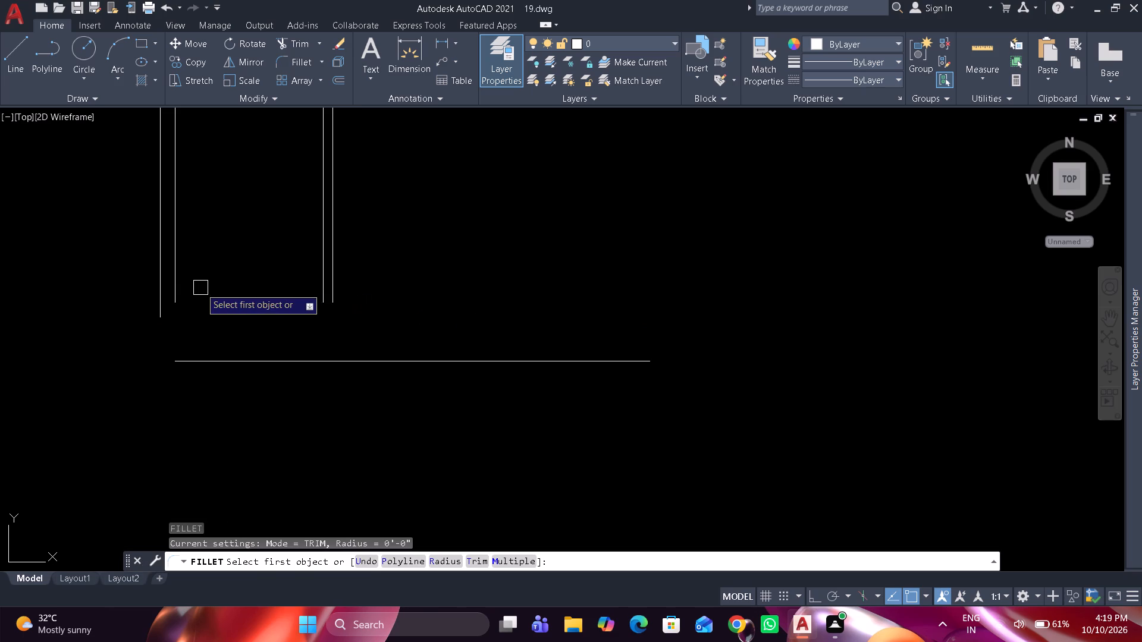
pyautogui.moveTo(175, 269); pyautogui.dragTo(189, 276)
pyautogui.moveTo(215, 360); pyautogui.dragTo(237, 345)
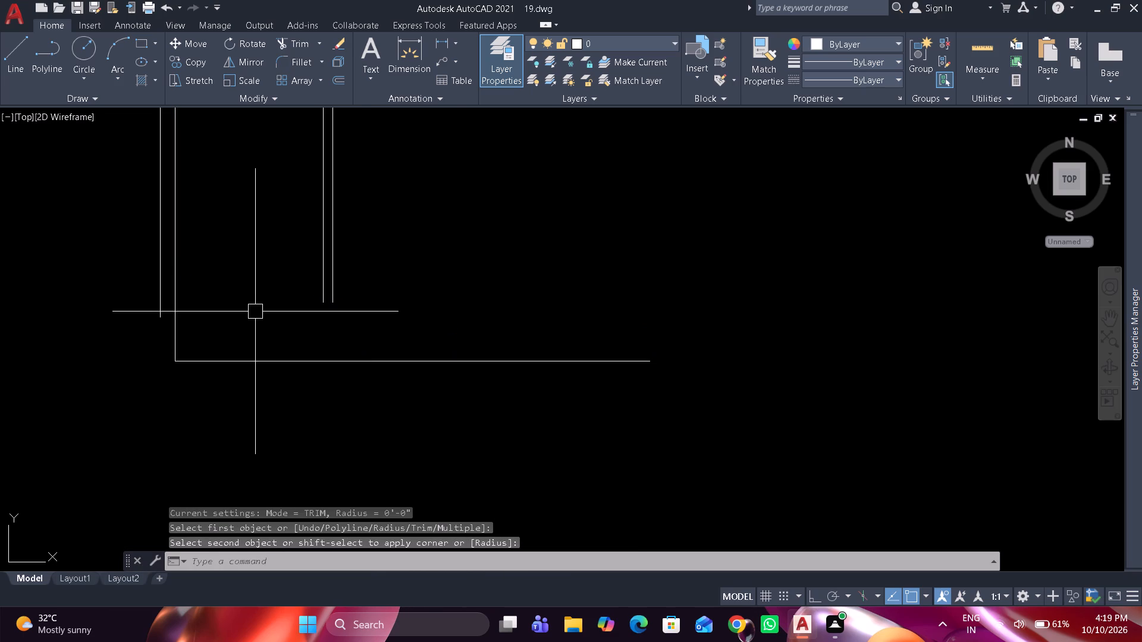
# Offset the new bottom line downward by 6" to form the bottom outer wall.
pyautogui.write('o')
pyautogui.press('space')
pyautogui.press('6')
pyautogui.hotkey('shift', '"')
pyautogui.press('Return')
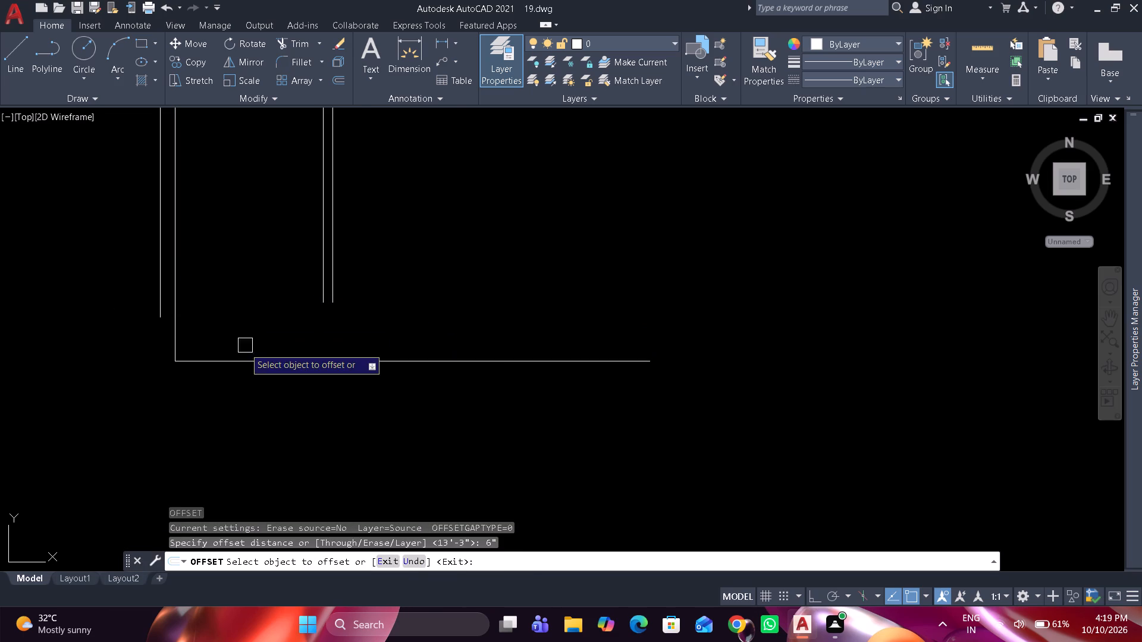
pyautogui.click(241, 360)
pyautogui.click(219, 428)
pyautogui.press('space')
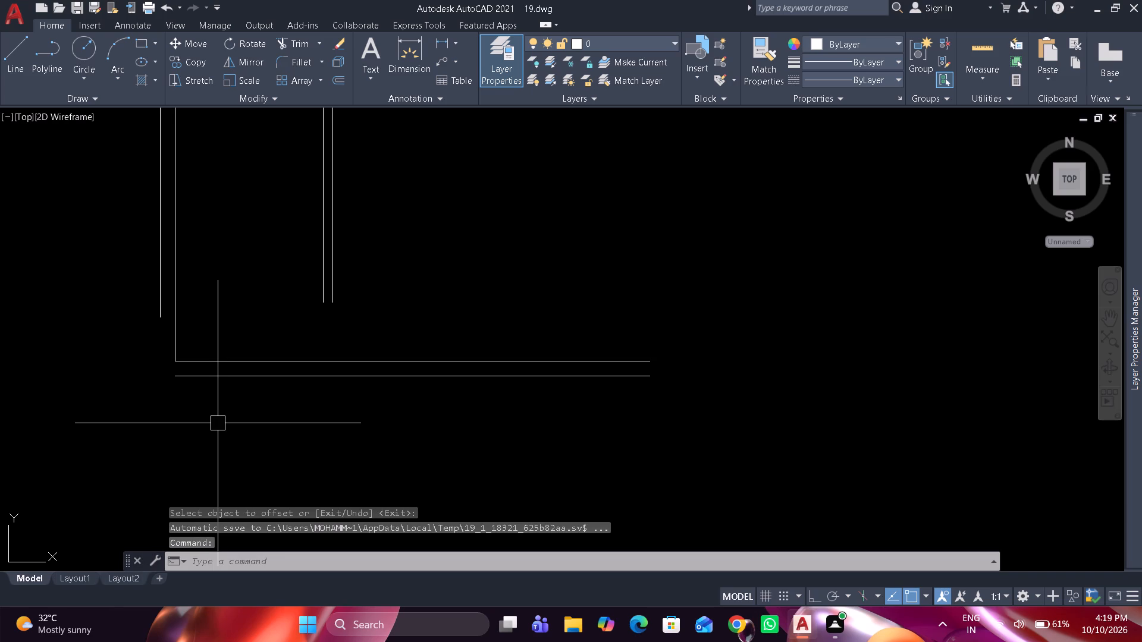
pyautogui.press('space')
pyautogui.press('Escape')
# Fillet the outer left wall line and the outer bottom wall line into a square corner with zero radius.
pyautogui.write('f')
pyautogui.press('space')
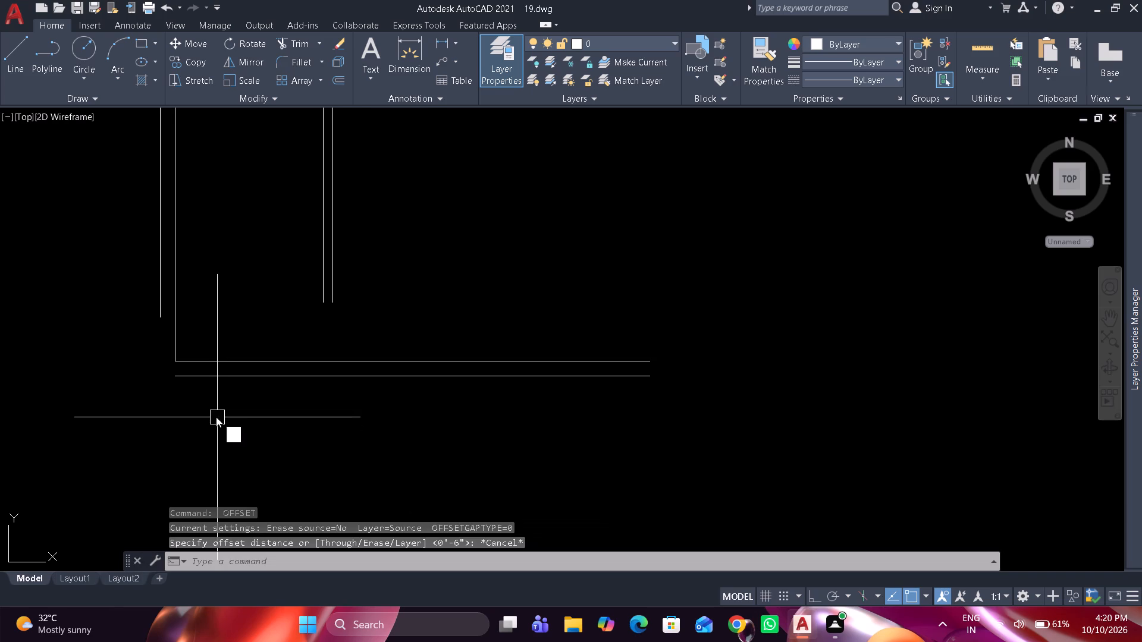
pyautogui.moveTo(192, 382); pyautogui.dragTo(183, 382)
pyautogui.moveTo(164, 290); pyautogui.dragTo(156, 292)
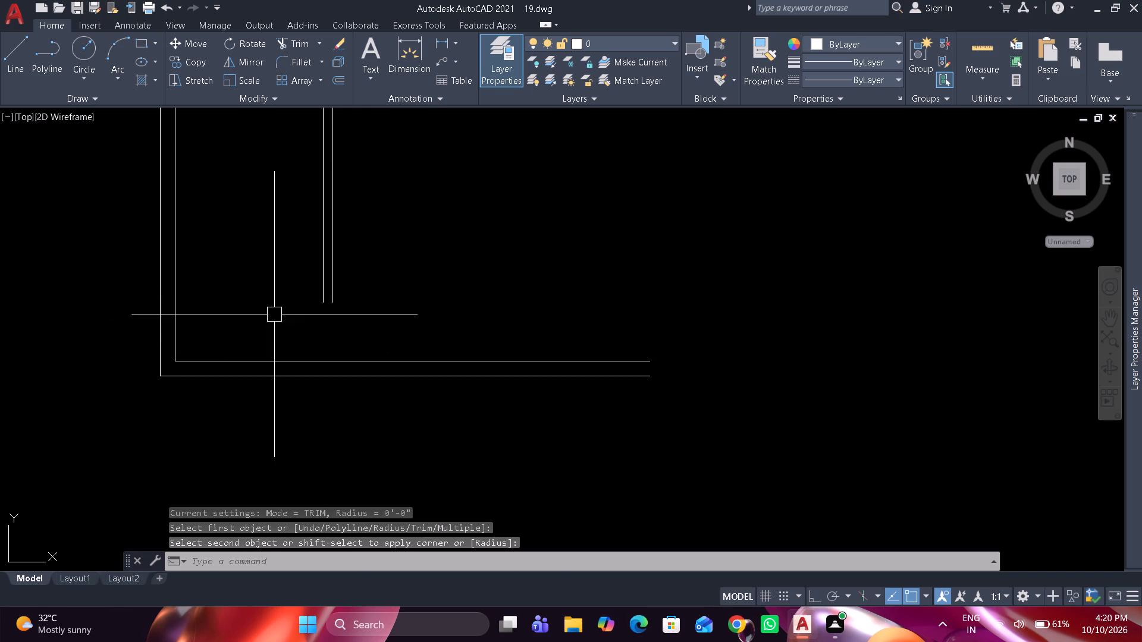
# Extend both lines of the 4" vertical partition down to the inner line of the bottom wall.
pyautogui.write('ex')
pyautogui.press('space')
pyautogui.moveTo(365, 281); pyautogui.dragTo(298, 275)
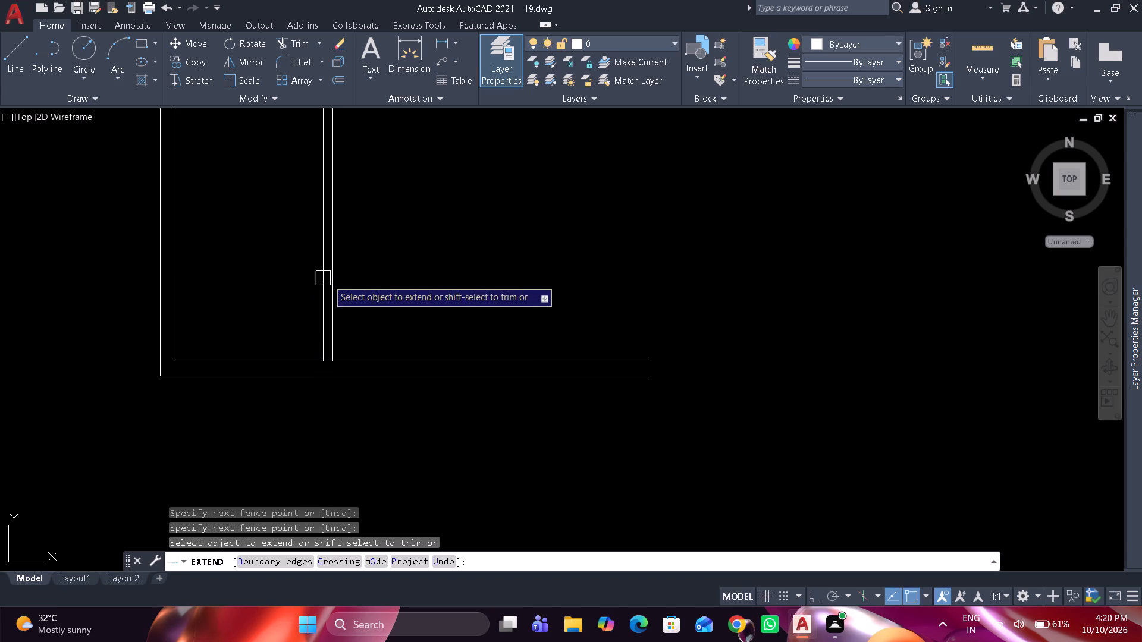
pyautogui.press('space')
# Offset the lower line of the lowest horizontal partition downward by 11'3".
pyautogui.scroll(-2, 418, 262)
pyautogui.moveTo(413, 265); pyautogui.dragTo(316, 392, button='middle')
pyautogui.scroll(1, 315, 374)
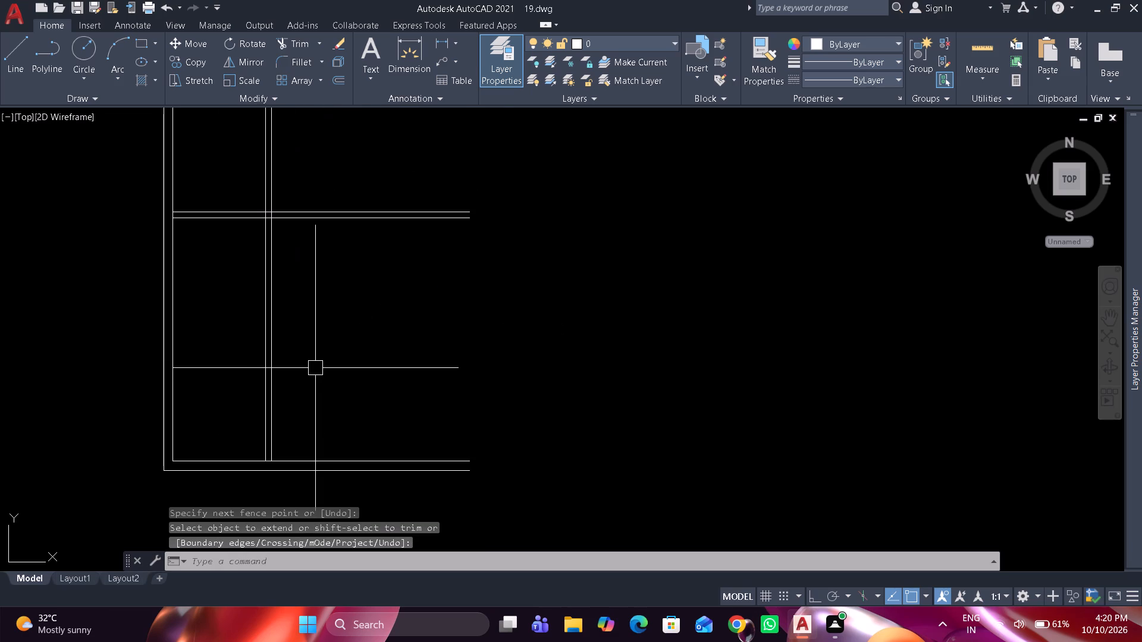
pyautogui.write('o')
pyautogui.press('space')
pyautogui.write('11')
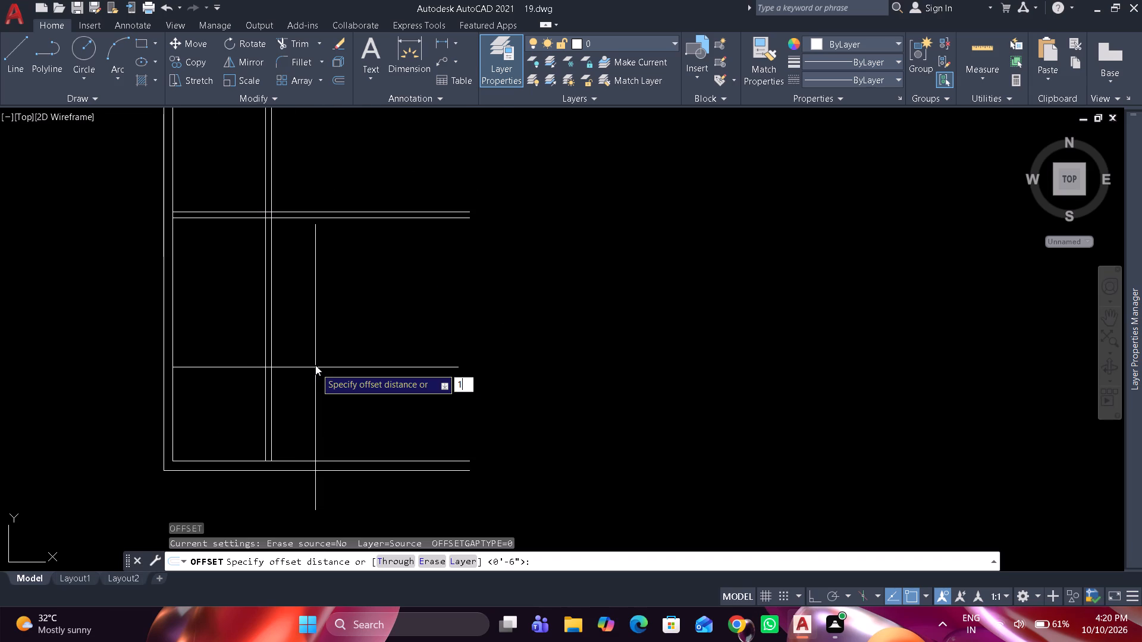
pyautogui.write('\'3"')
pyautogui.press('Return')
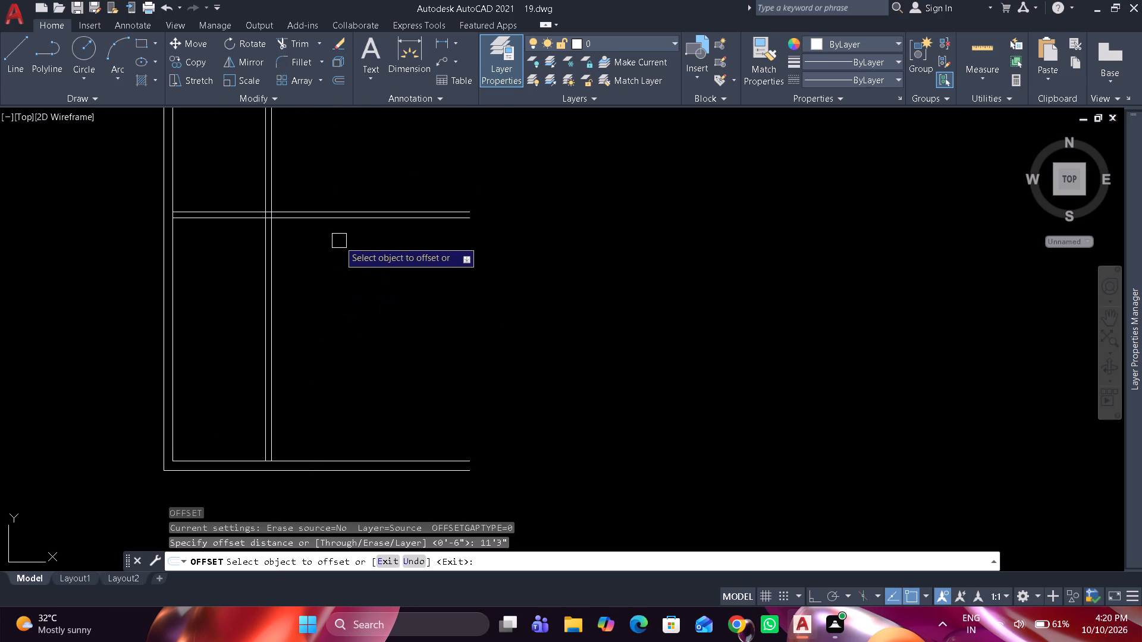
pyautogui.click(340, 225)
pyautogui.click(340, 287)
pyautogui.press('space')
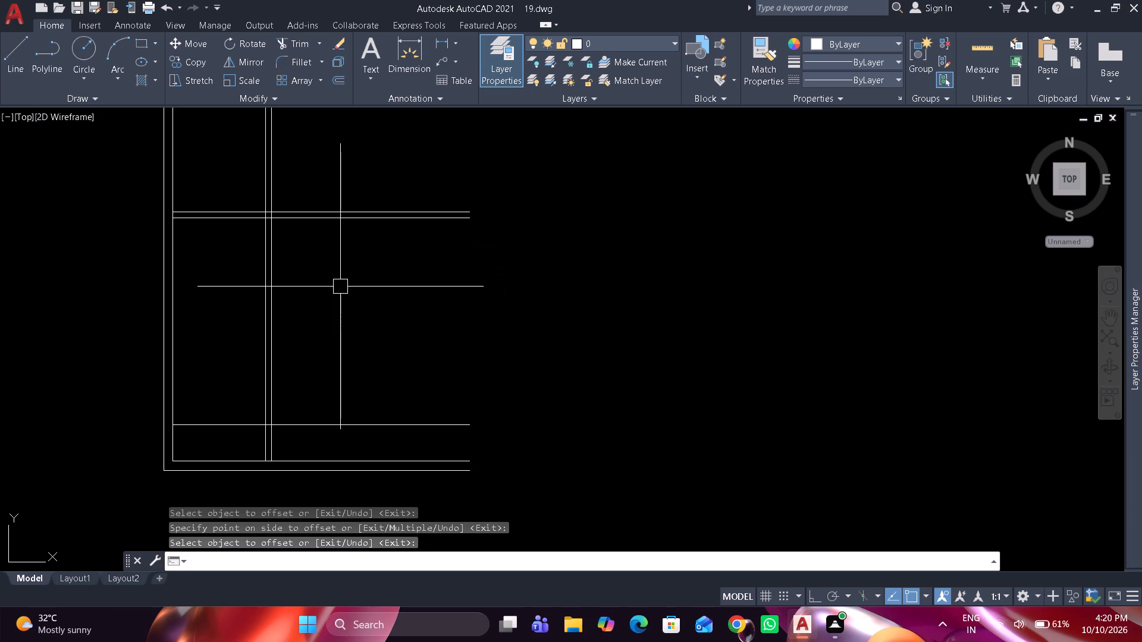
# Trim the new horizontal line back to the right face of the 4" vertical partition.
pyautogui.write('tr')
pyautogui.press('space')
pyautogui.scroll(3, 284, 406)
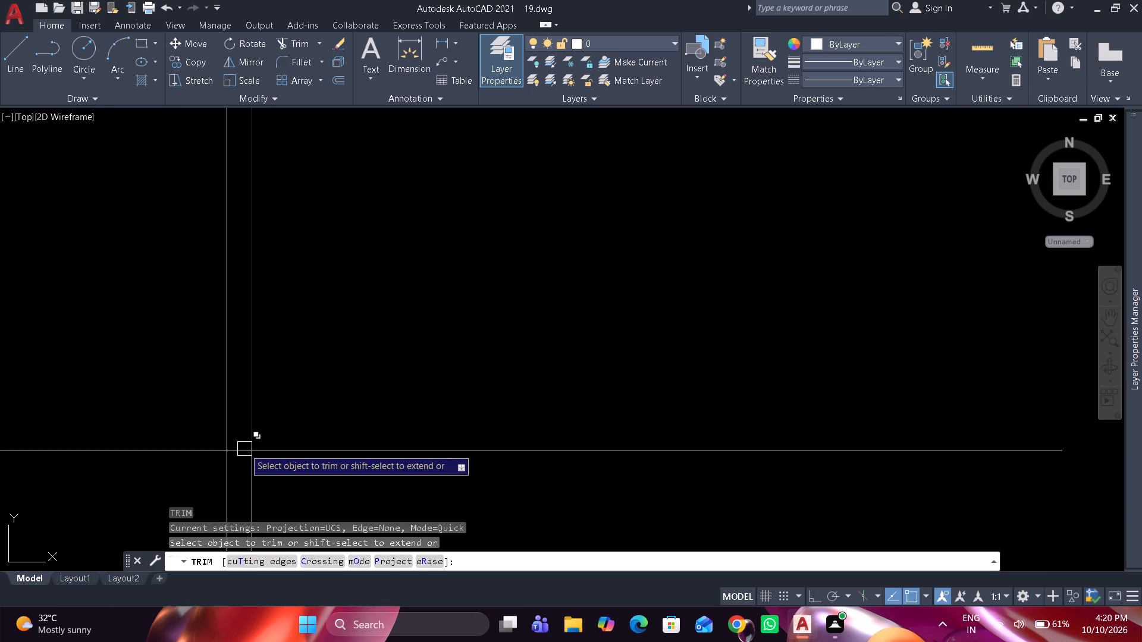
pyautogui.moveTo(239, 449); pyautogui.dragTo(231, 448)
pyautogui.click(186, 448)
pyautogui.press('space')
# Offset the right line of the vertical partition 14'5" to the right.
pyautogui.scroll(-3, 335, 361)
pyautogui.moveTo(352, 358); pyautogui.dragTo(323, 357, button='middle')
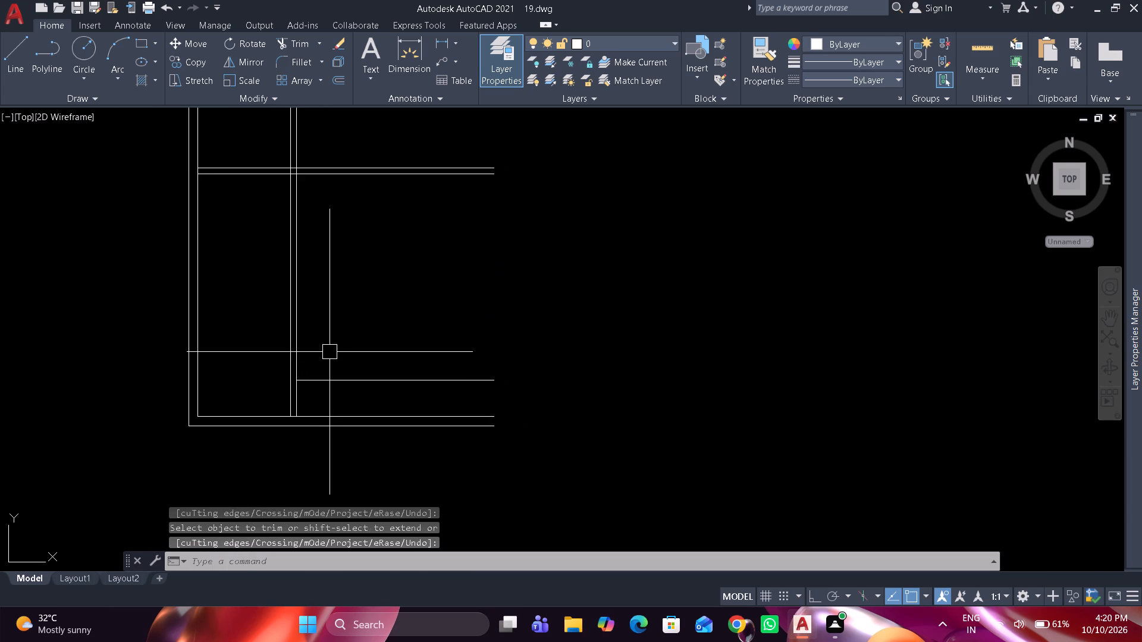
pyautogui.write('o')
pyautogui.press('space')
pyautogui.press('1')
pyautogui.write("4'")
pyautogui.press('5')
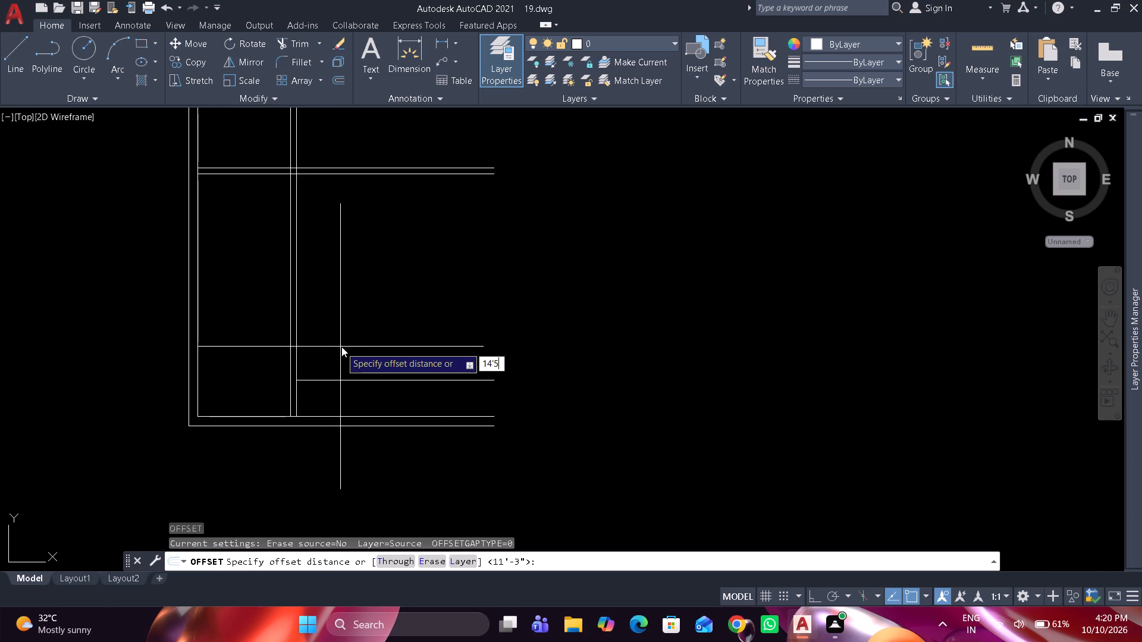
pyautogui.hotkey('shift', '"')
pyautogui.press('Return')
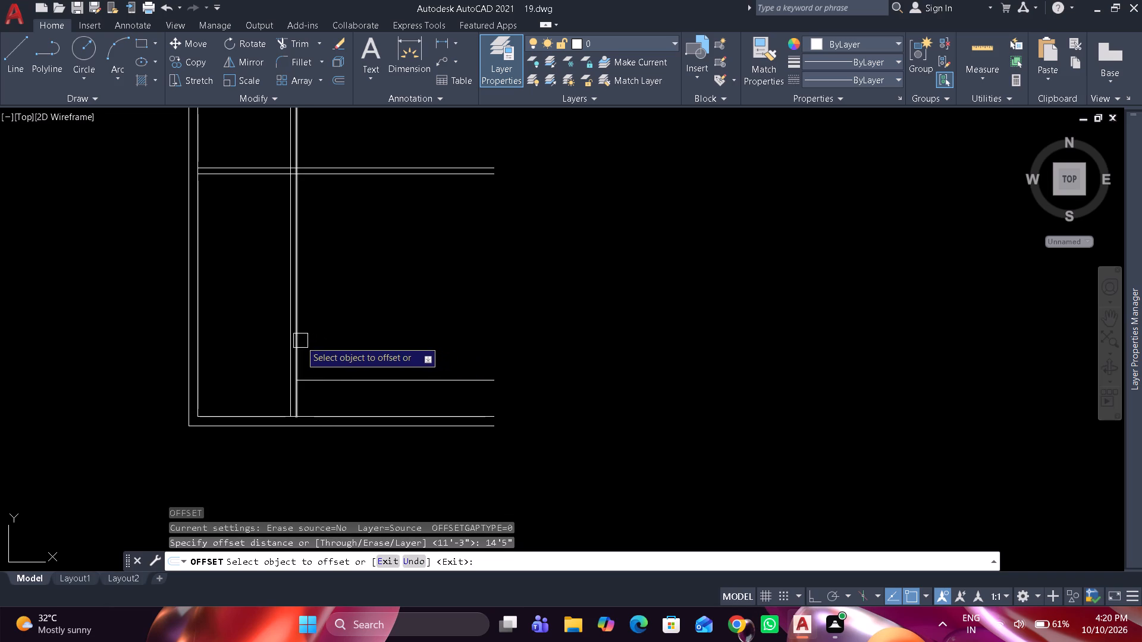
pyautogui.moveTo(300, 341); pyautogui.dragTo(322, 335)
pyautogui.click(367, 327)
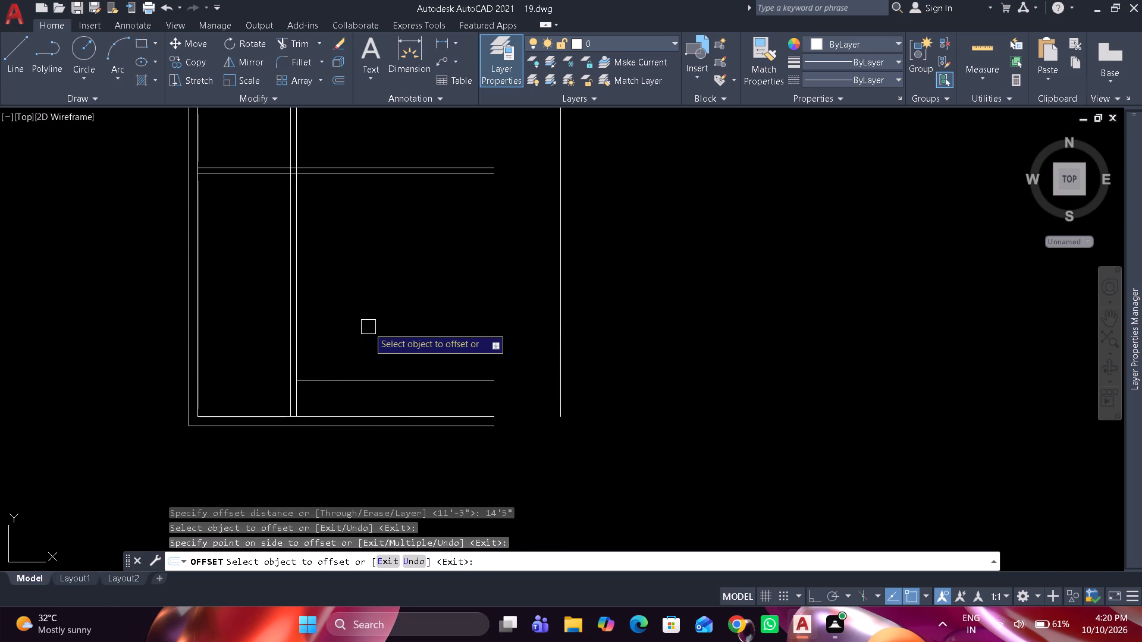
pyautogui.press('space')
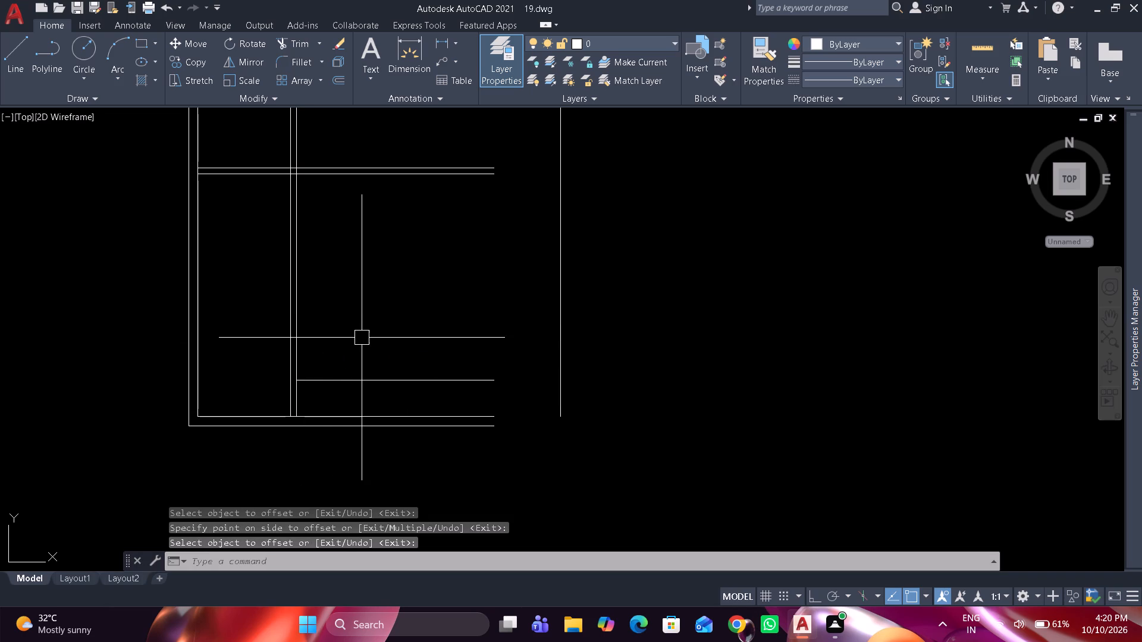
# Fillet the vertical partition's right and left lines with the outer and inner bottom wall lines into square corners, using zero radius.
pyautogui.write('f')
pyautogui.press('space')
pyautogui.scroll(2, 349, 396)
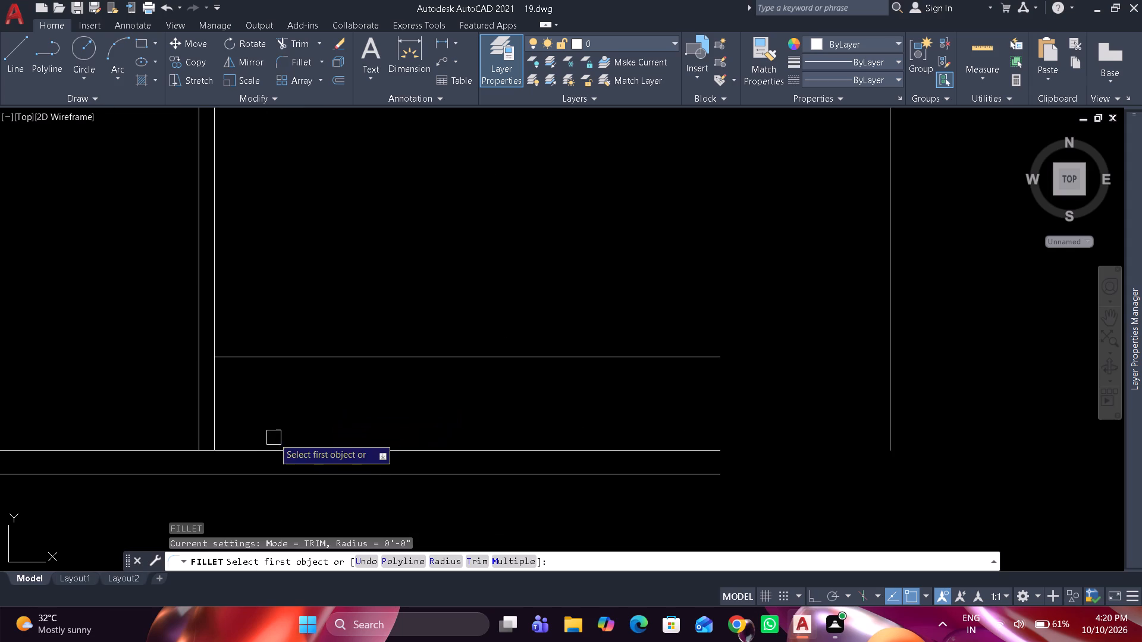
pyautogui.click(218, 427)
pyautogui.click(194, 474)
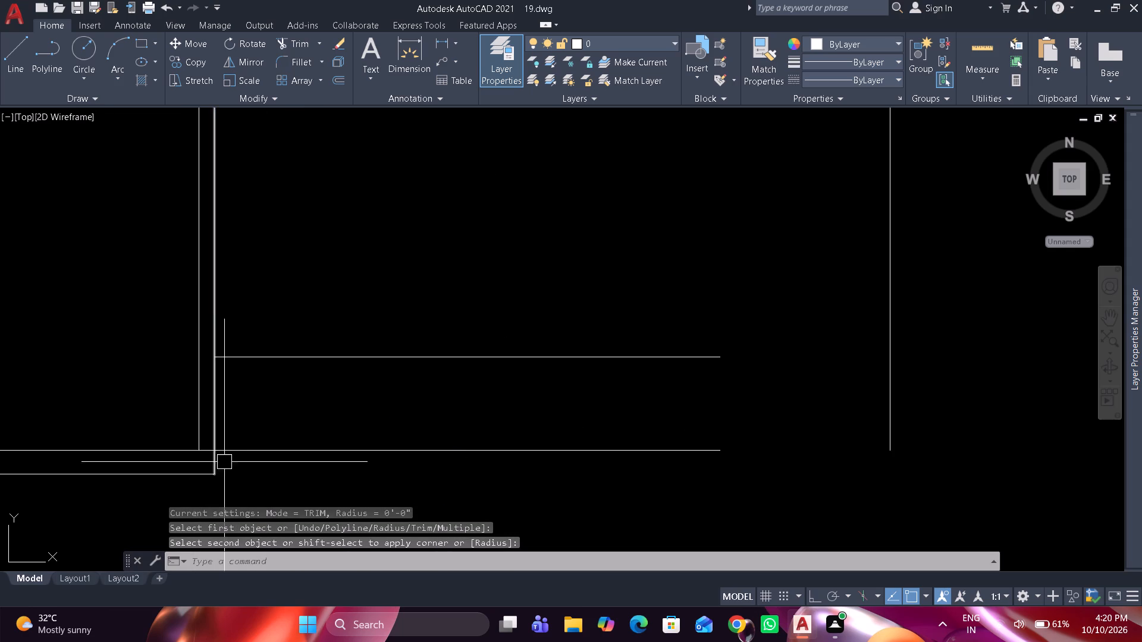
pyautogui.press('space')
pyautogui.click(199, 421)
pyautogui.click(170, 445)
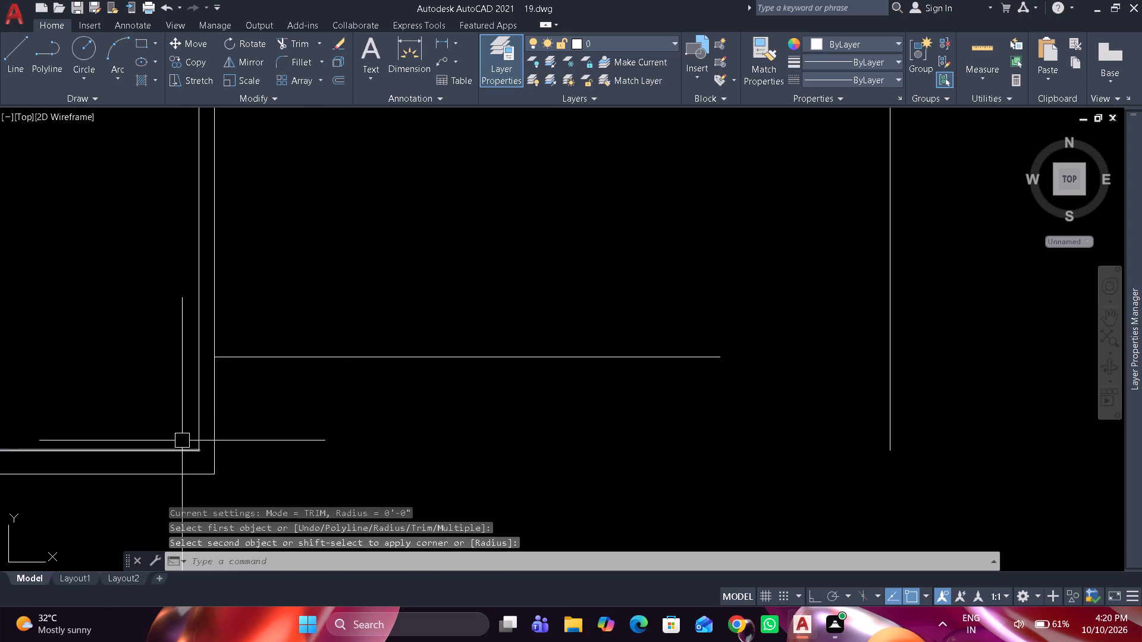
# Offset the bottom line of the wider right-hand room downward by 6" to form its bottom wall.
pyautogui.scroll(-2, 361, 389)
pyautogui.write('o 6"')
pyautogui.press('Return')
pyautogui.moveTo(396, 379); pyautogui.dragTo(394, 386)
pyautogui.click(381, 420)
pyautogui.press('space')
# Extend the lowest horizontal partition lines and the right-hand room's two bottom wall lines to the new right vertical line.
pyautogui.write('ex')
pyautogui.press('space')
pyautogui.moveTo(490, 135); pyautogui.dragTo(475, 416)
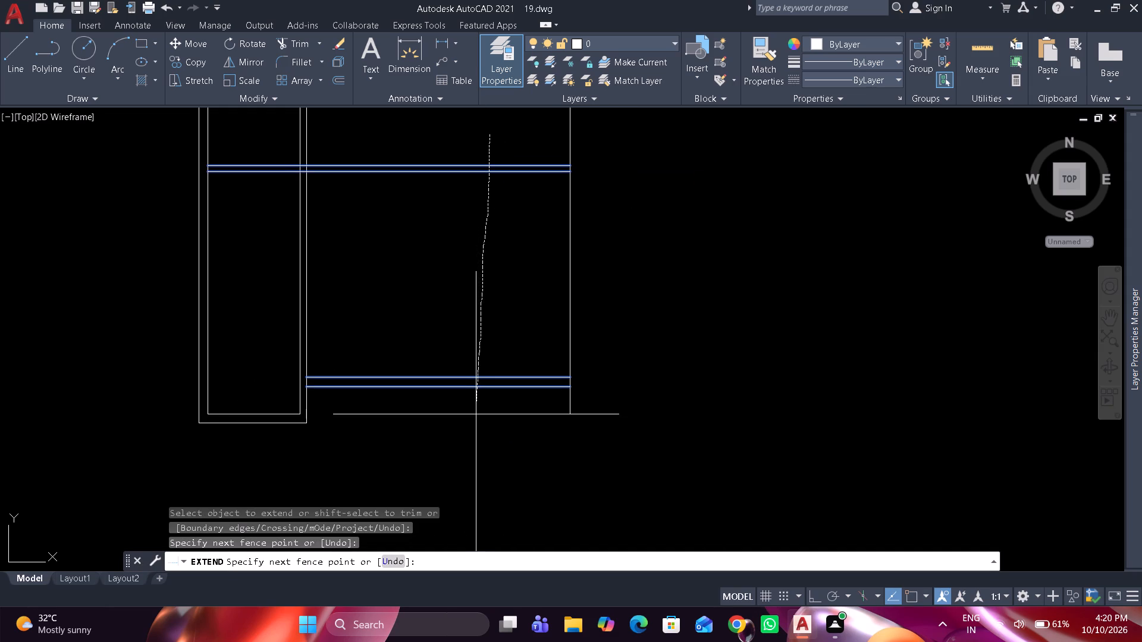
pyautogui.moveTo(475, 416); pyautogui.dragTo(475, 431)
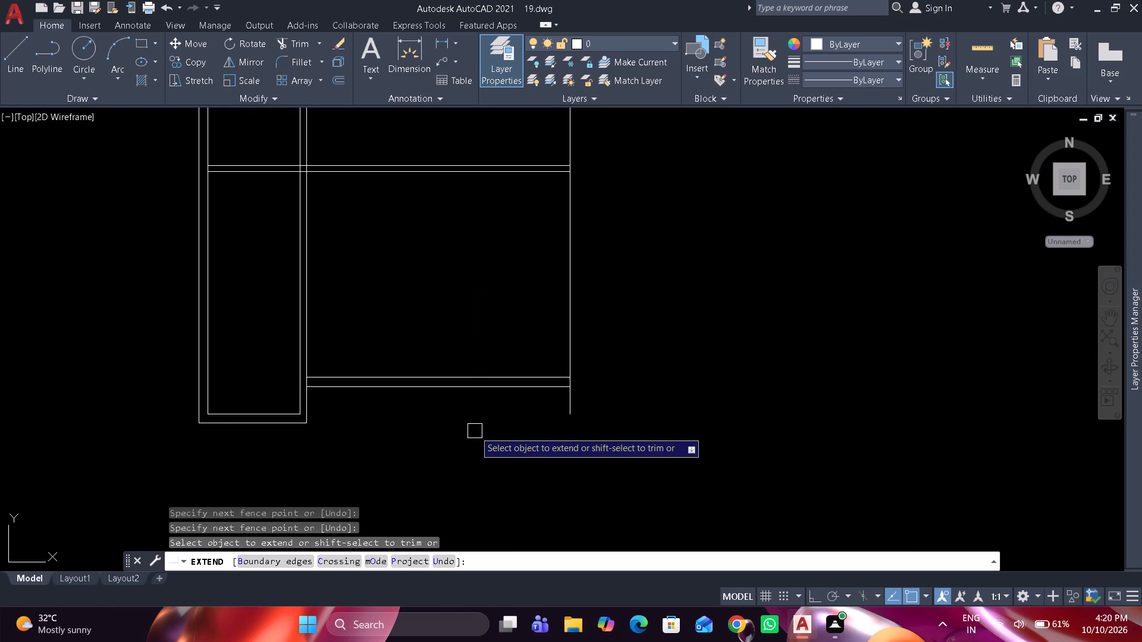
pyautogui.press('space')
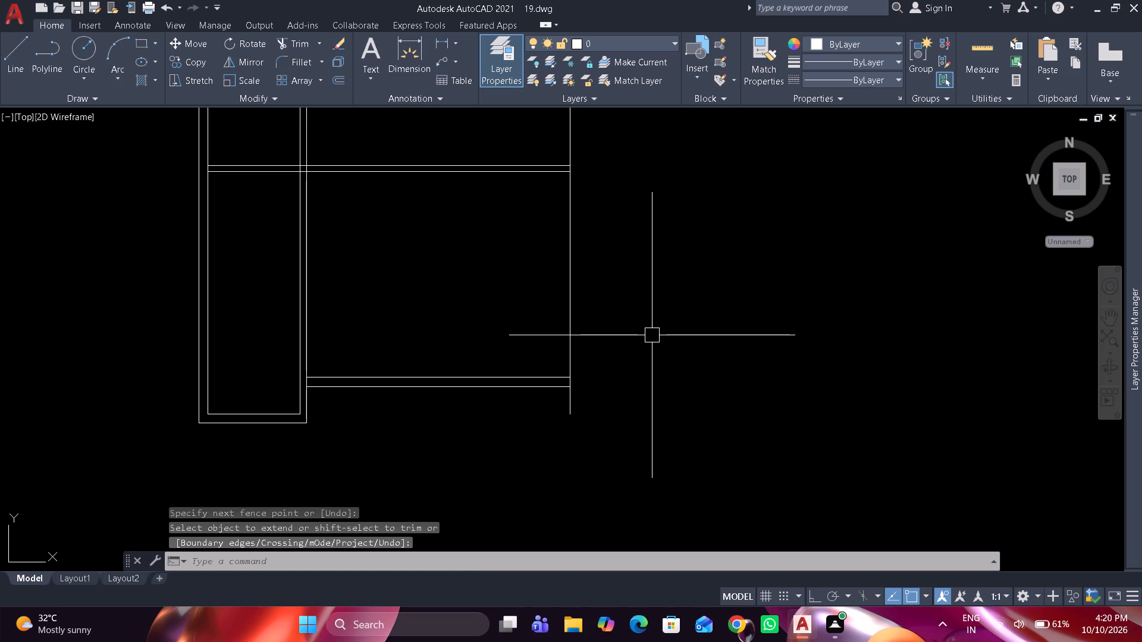
# Offset the right vertical line outward by 4" to form the right-hand room's side wall.
pyautogui.write('o')
pyautogui.press('space')
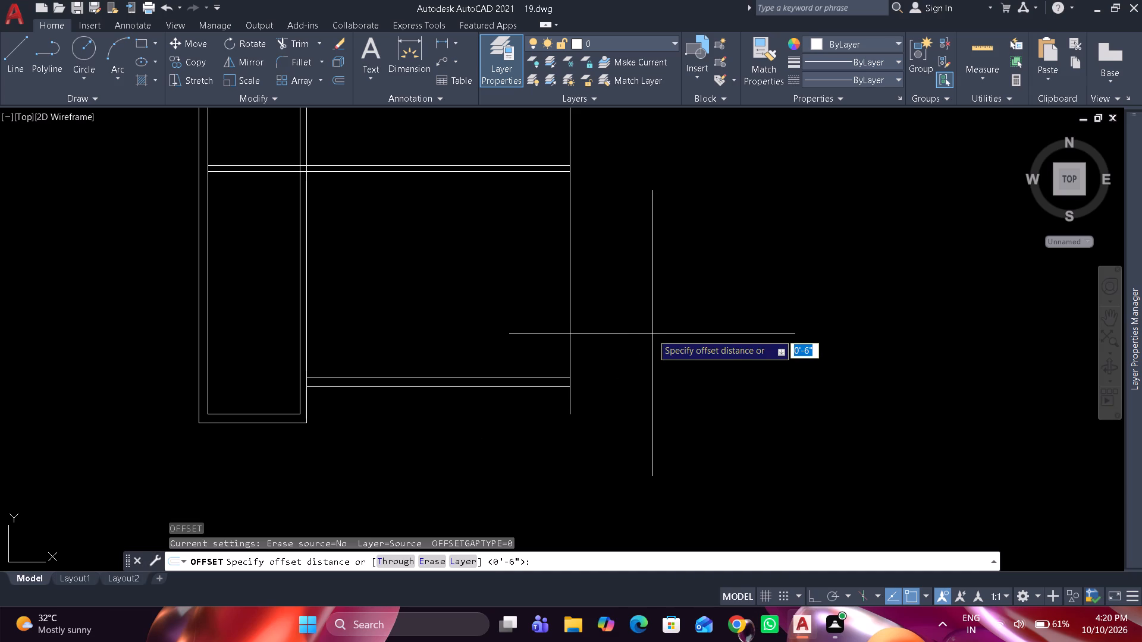
pyautogui.press('4')
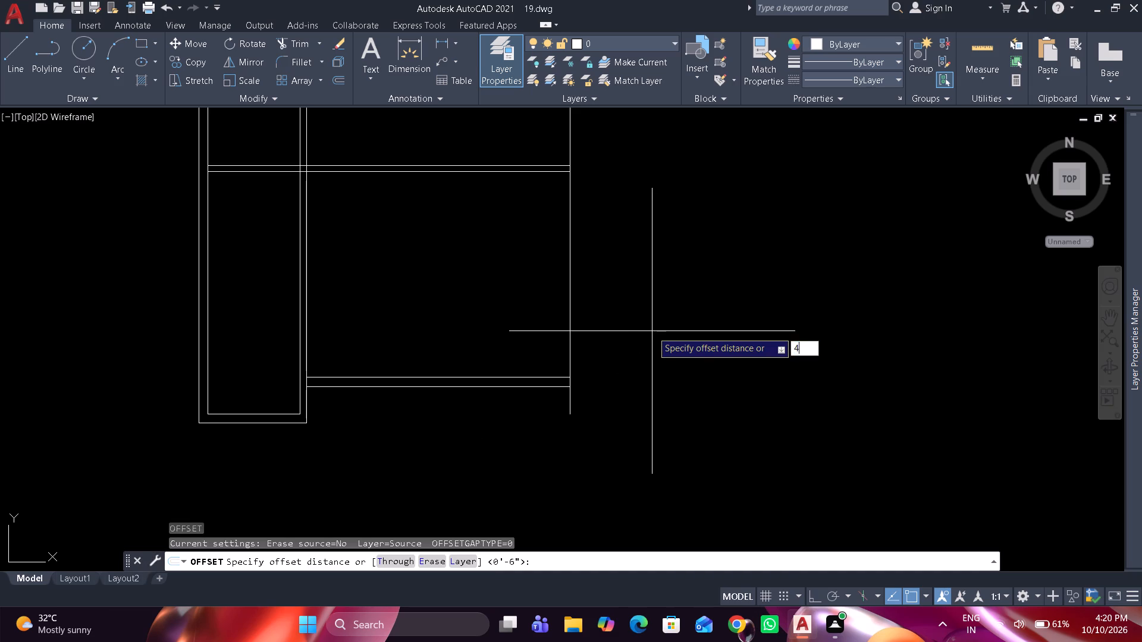
pyautogui.hotkey('shift', '"')
pyautogui.press('Return')
pyautogui.moveTo(567, 303); pyautogui.dragTo(597, 298)
pyautogui.click(658, 294)
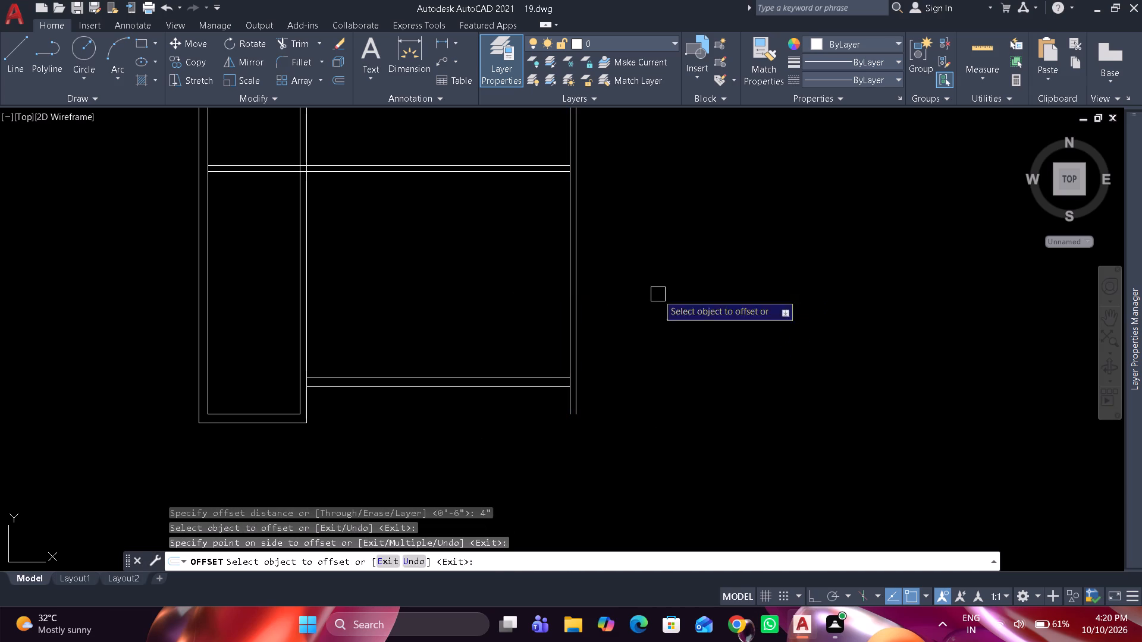
pyautogui.press('space')
# Fillet the outer and inner lines of the right-hand room's bottom-right wall corner into square corners with zero radius.
pyautogui.write('f')
pyautogui.press('space')
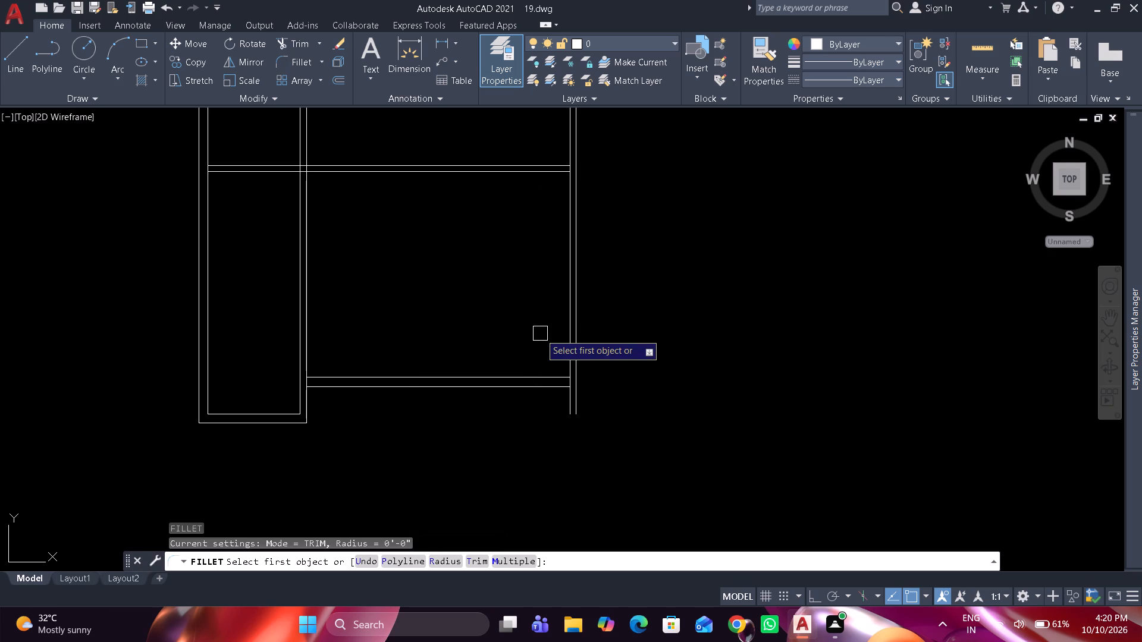
pyautogui.click(542, 391)
pyautogui.scroll(2, 552, 392)
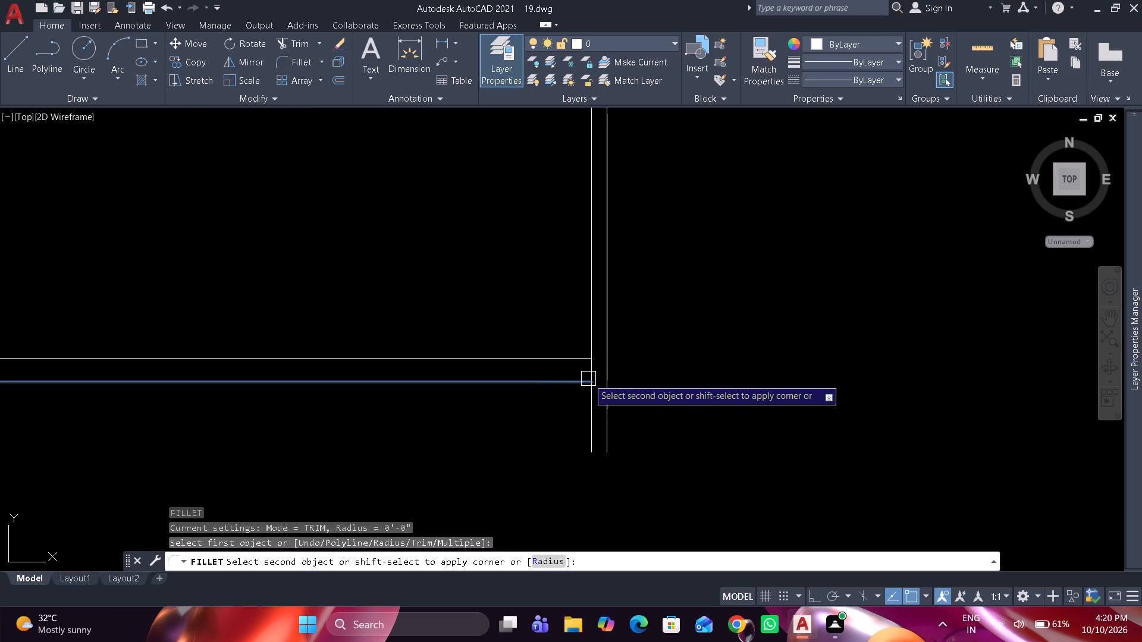
pyautogui.click(607, 370)
pyautogui.press('space')
pyautogui.click(535, 362)
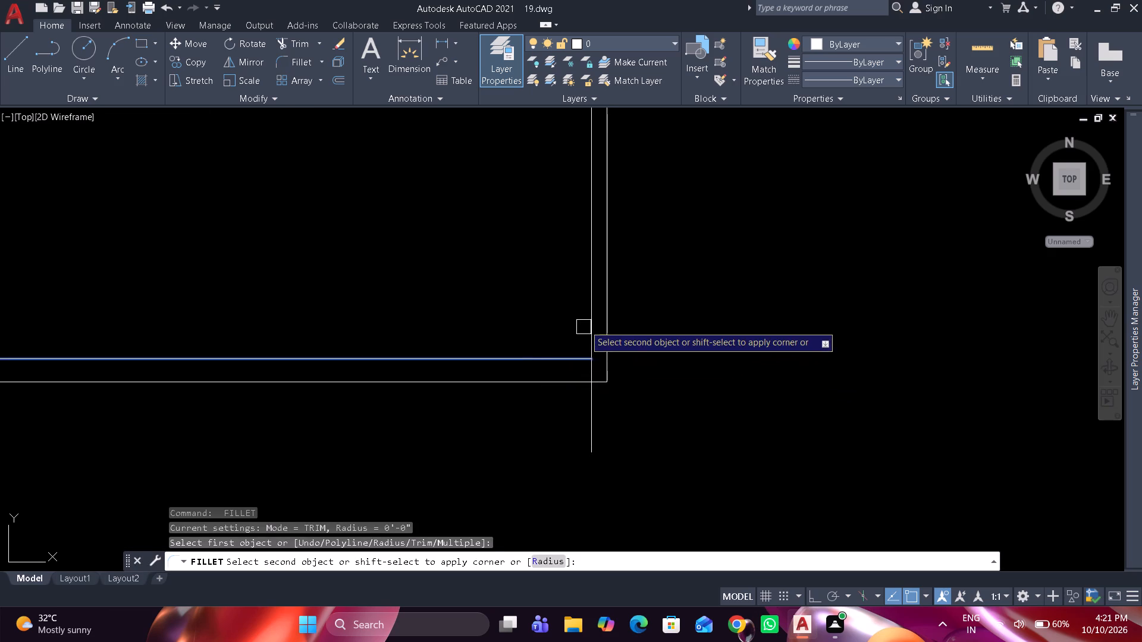
pyautogui.click(588, 322)
pyautogui.press('space')
pyautogui.scroll(-3, 541, 282)
pyautogui.moveTo(541, 282); pyautogui.dragTo(547, 324, button='middle')
pyautogui.press('space')
pyautogui.scroll(-2, 504, 275)
pyautogui.moveTo(504, 278); pyautogui.dragTo(514, 407, button='middle')
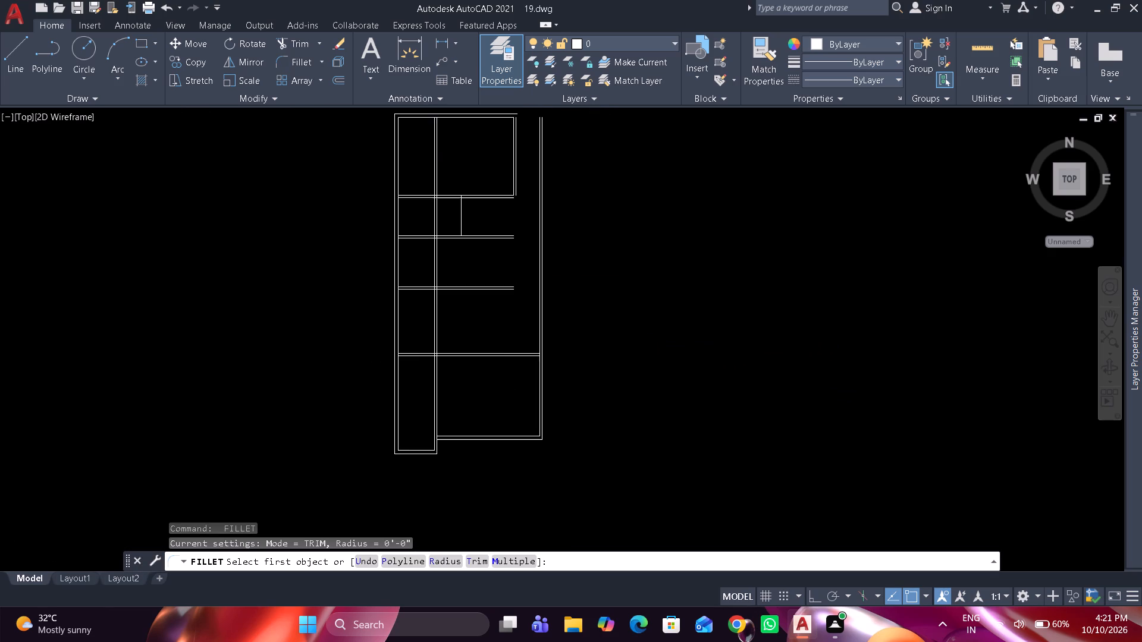
pyautogui.scroll(1, 491, 264)
pyautogui.press('space')
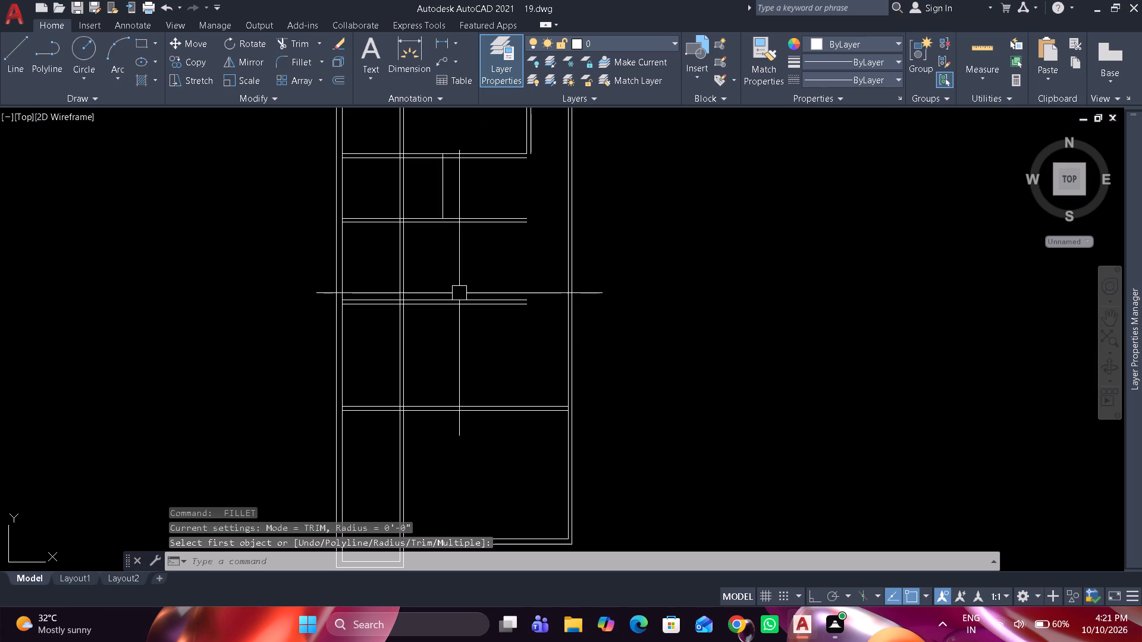
# Trim away the vertical partition above the bottom rooms and the lower horizontal partition line between its faces, leaving an open T-junction.
pyautogui.moveTo(433, 448); pyautogui.dragTo(433, 356, button='middle')
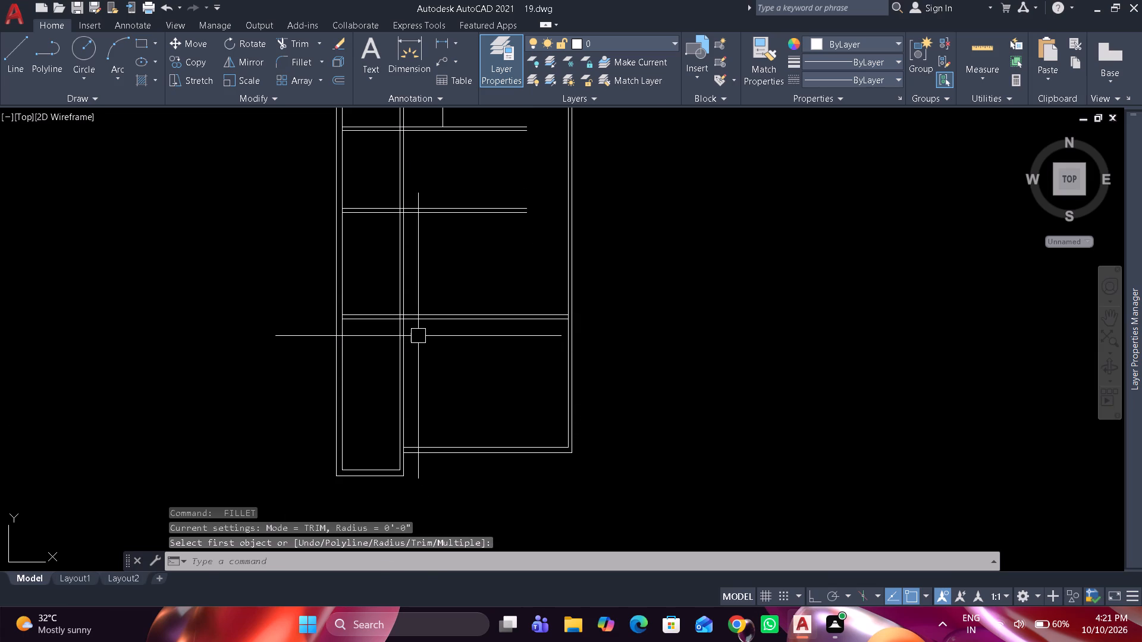
pyautogui.scroll(4, 418, 335)
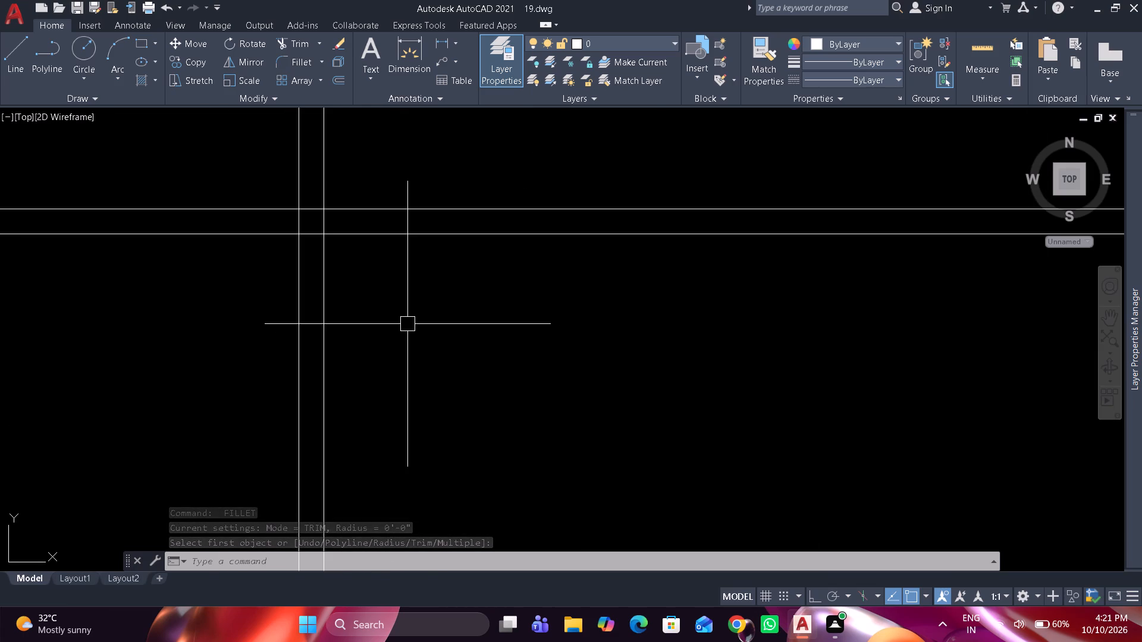
pyautogui.write('tr')
pyautogui.press('space')
pyautogui.moveTo(365, 188); pyautogui.dragTo(354, 181)
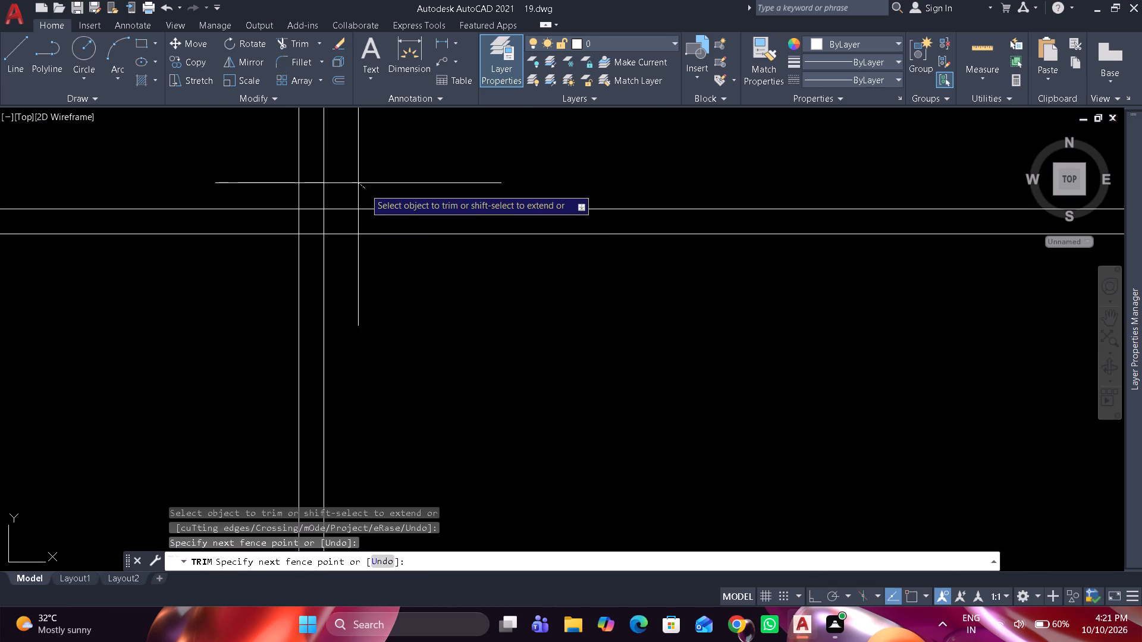
pyautogui.moveTo(354, 181); pyautogui.dragTo(229, 179)
pyautogui.scroll(2, 284, 225)
pyautogui.moveTo(292, 226); pyautogui.dragTo(413, 217)
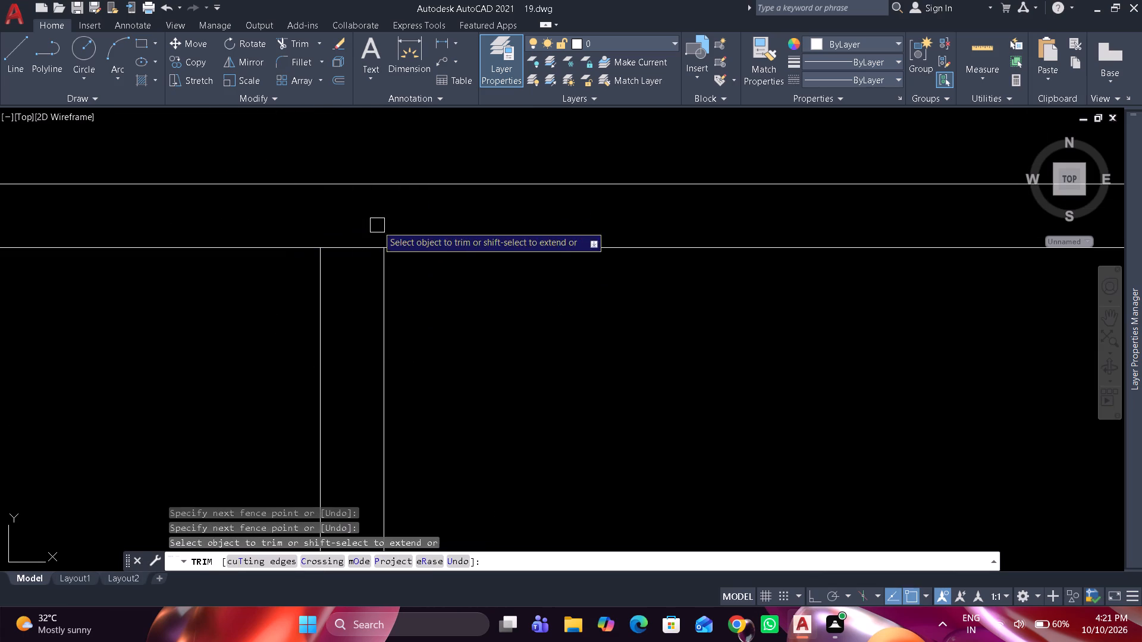
pyautogui.click(357, 248)
pyautogui.scroll(-3, 358, 242)
pyautogui.scroll(-3, 412, 187)
pyautogui.moveTo(413, 200); pyautogui.dragTo(408, 330, button='middle')
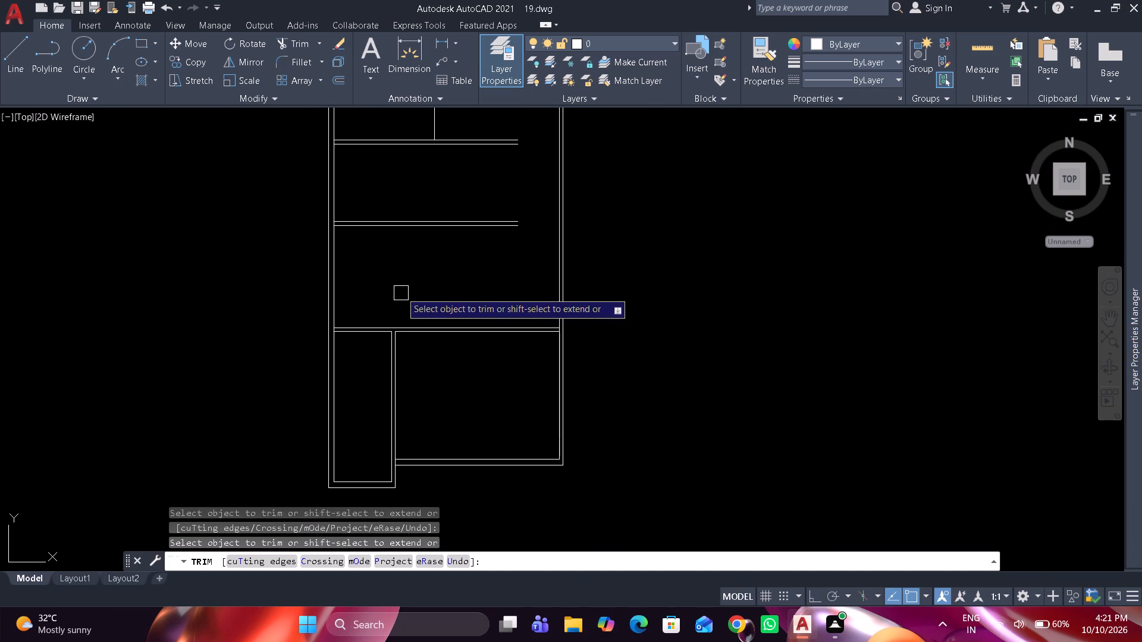
pyautogui.moveTo(403, 294); pyautogui.dragTo(405, 350, button='middle')
pyautogui.press('space')
# Create a new layer named "Outer Wall".
pyautogui.click(1141, 236)
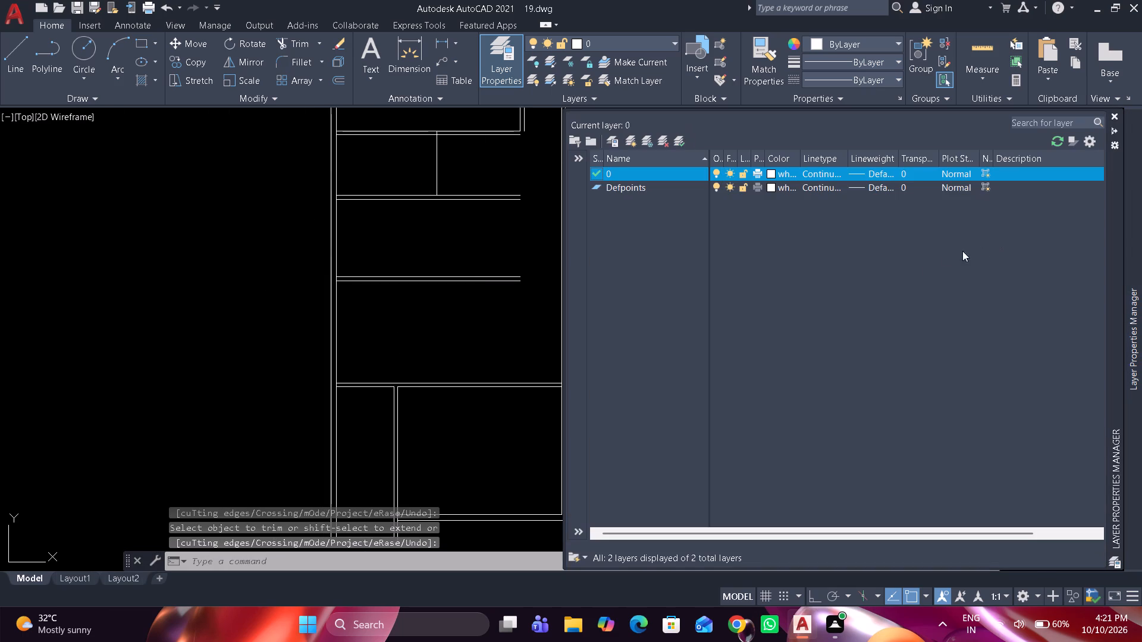
pyautogui.click(635, 141)
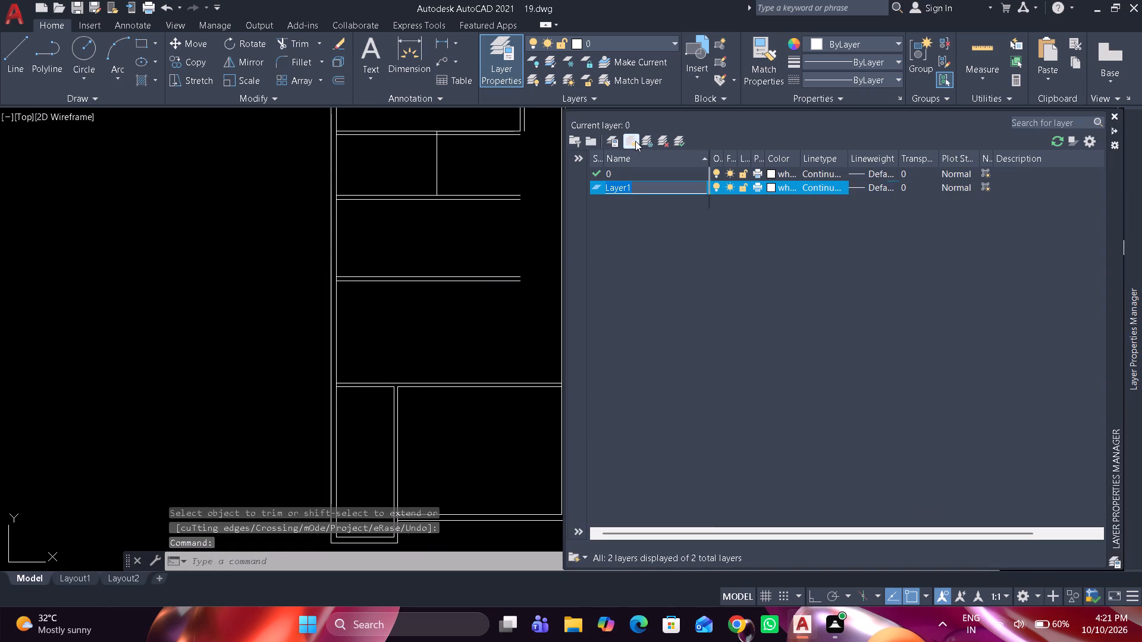
pyautogui.hotkey('shift', 'o')
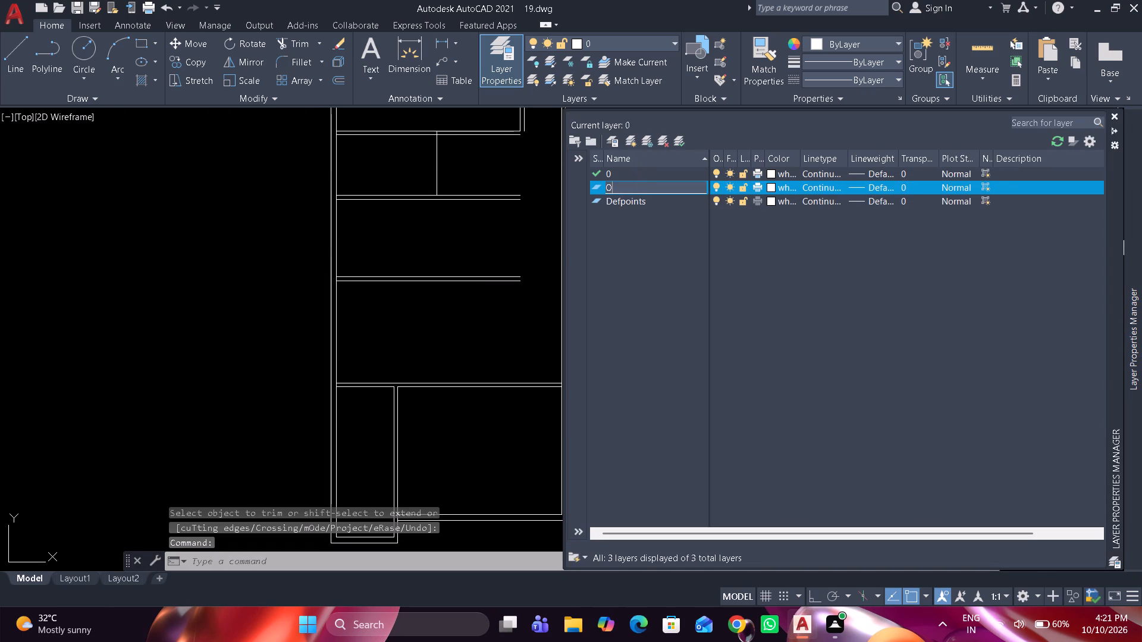
pyautogui.press('u')
pyautogui.press('t')
pyautogui.press('e')
pyautogui.press('r')
pyautogui.press('space')
pyautogui.hotkey('shift', 'w')
pyautogui.press('s')
pyautogui.press('a')
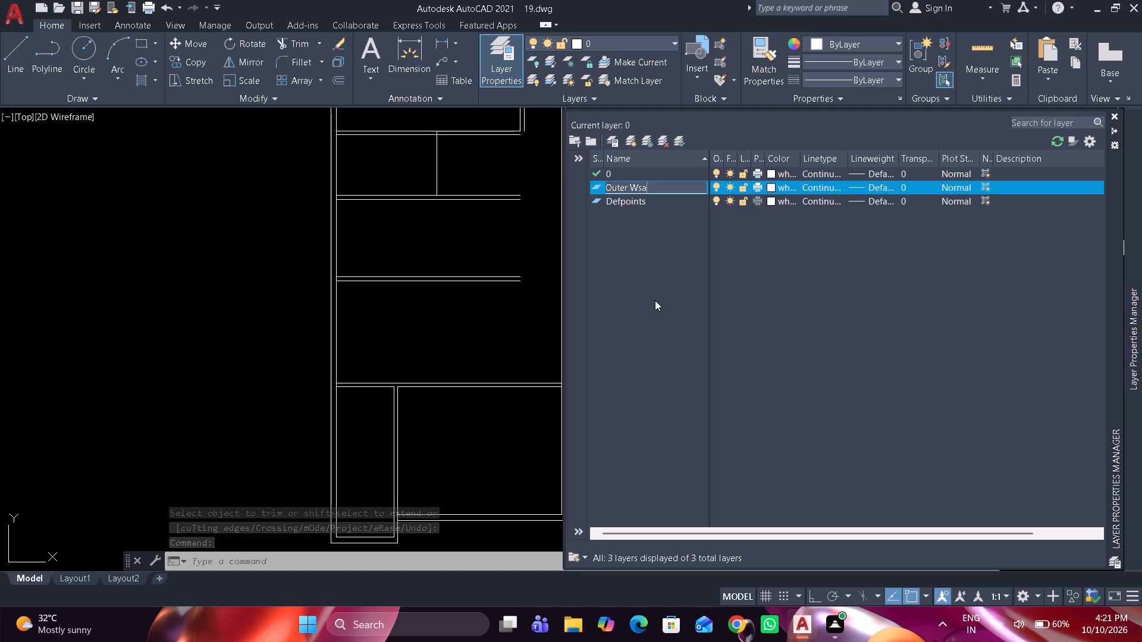
pyautogui.press('BackSpace')
pyautogui.press('BackSpace')
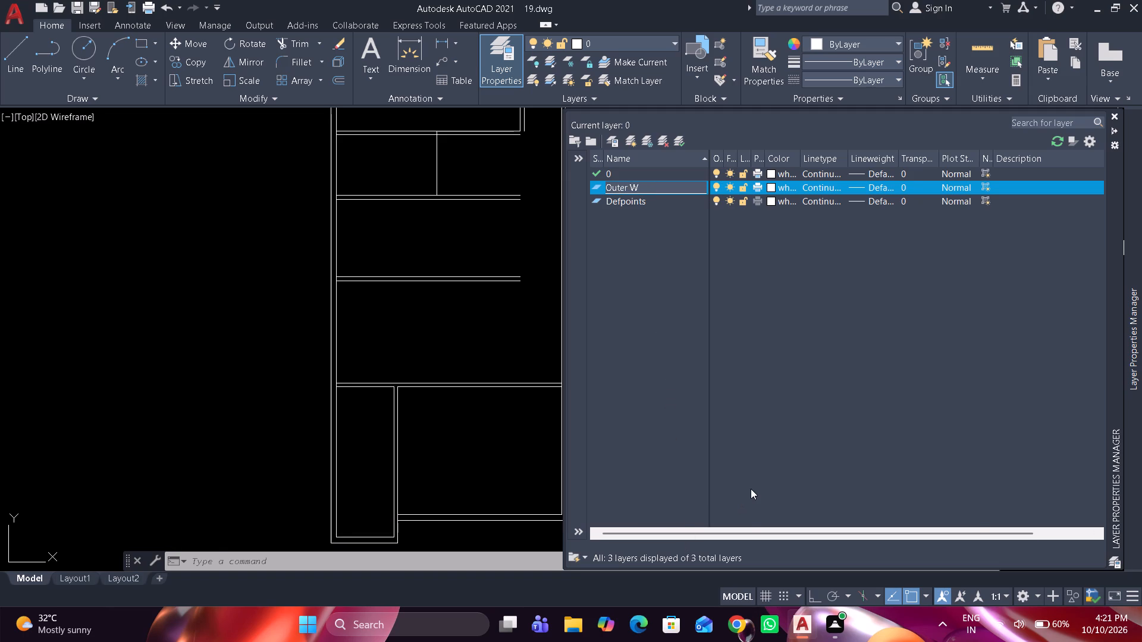
pyautogui.write('all')
pyautogui.press('Return')
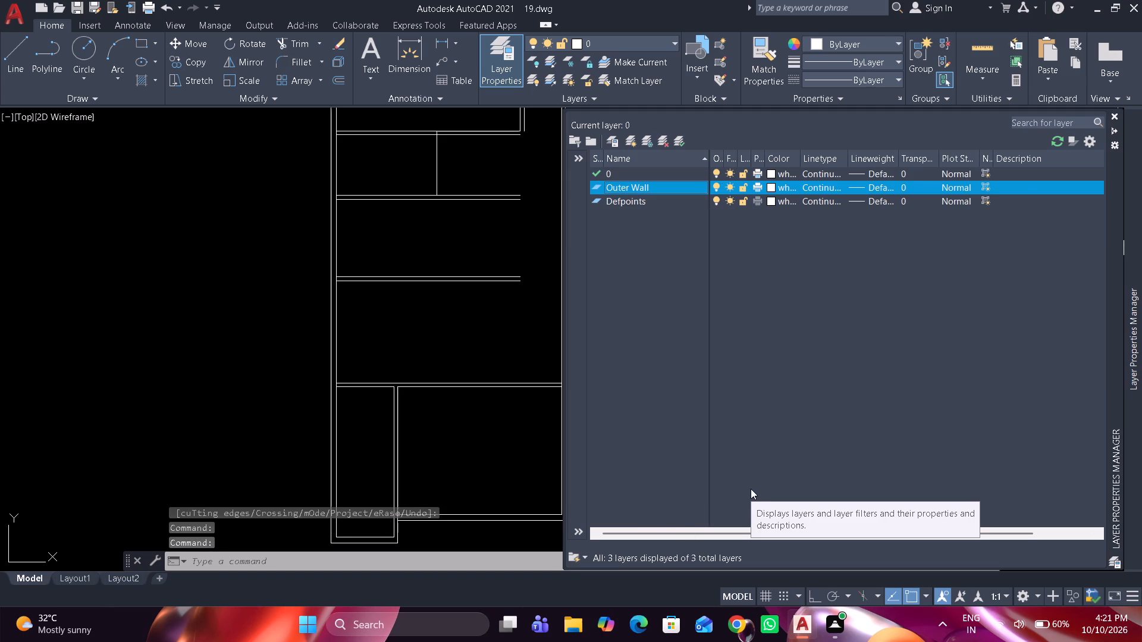
# Set the colour of the "Outer Wall" layer to red (index 1).
pyautogui.click(771, 184)
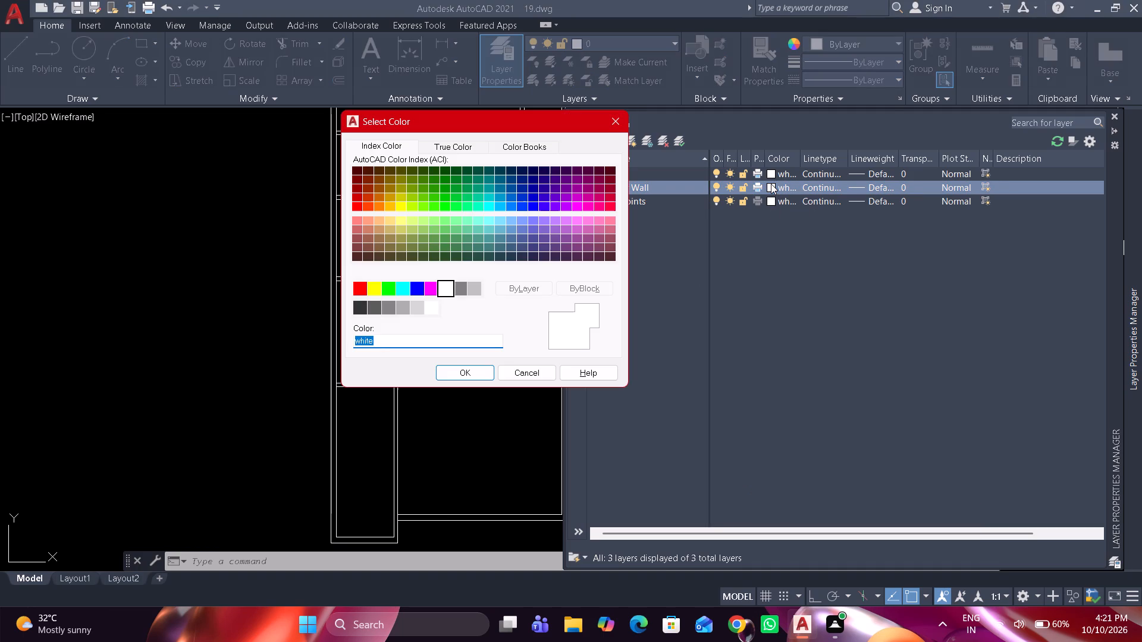
pyautogui.press('1')
pyautogui.press('Return')
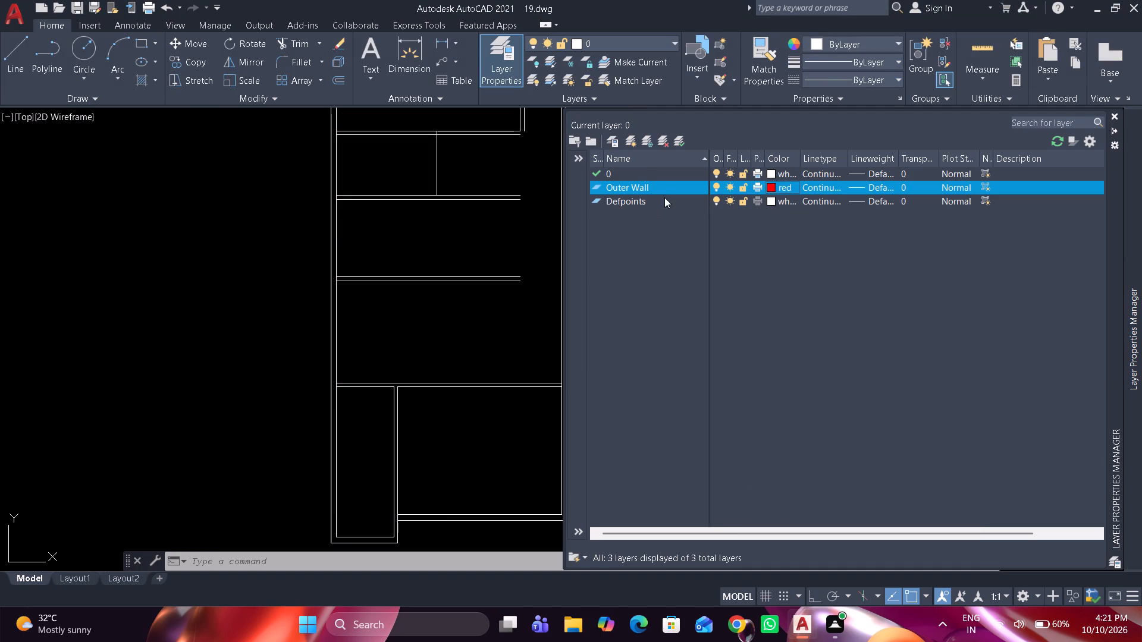
# Create another new layer named "Inner Wall".
pyautogui.click(630, 137)
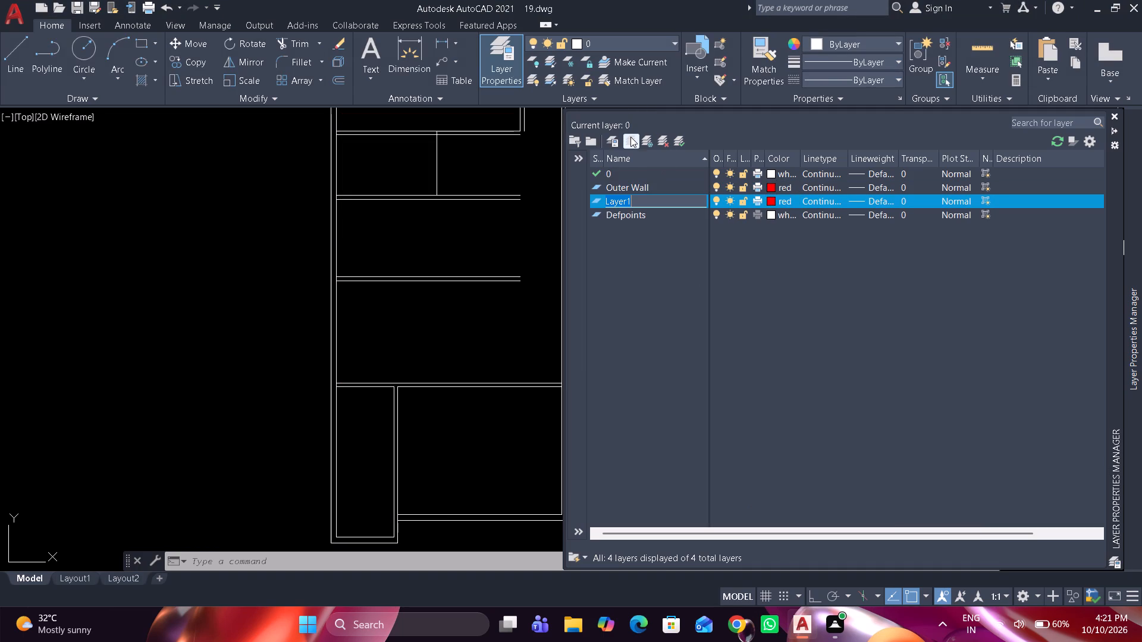
pyautogui.hotkey('shift', 'i')
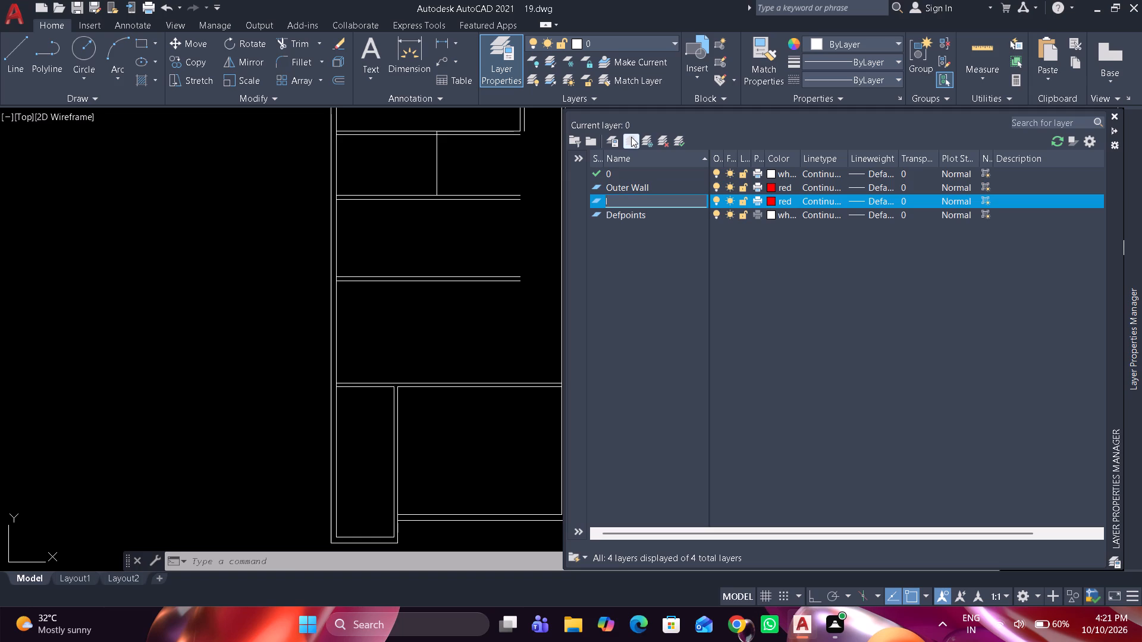
pyautogui.write('nner wa')
pyautogui.press('BackSpace')
pyautogui.press('BackSpace')
pyautogui.write('Wall')
pyautogui.press('Return')
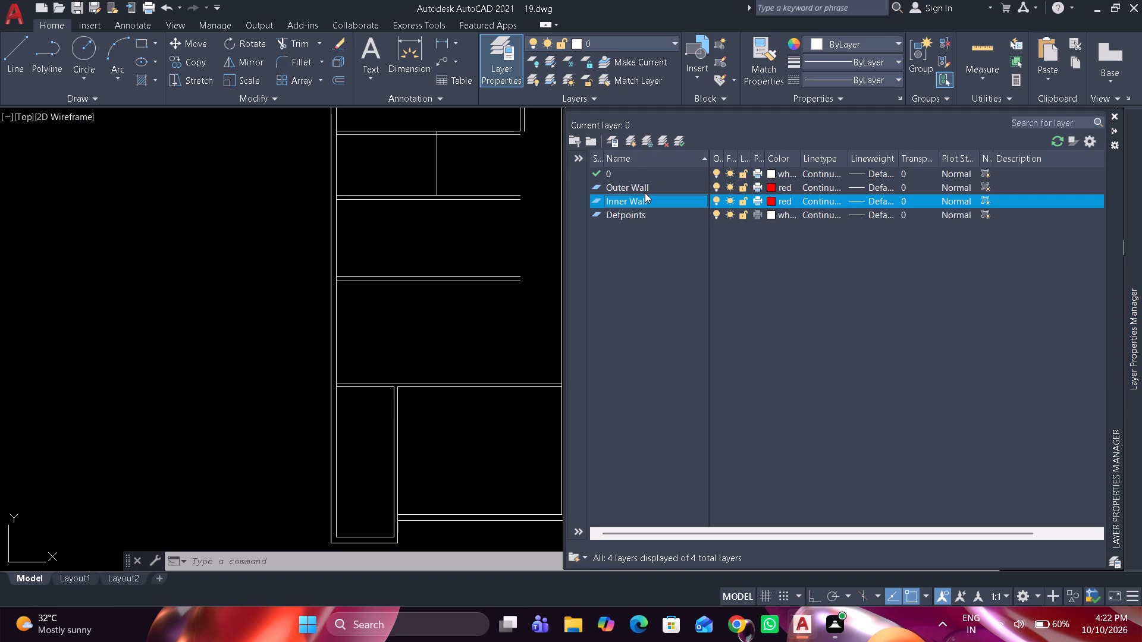
pyautogui.press('Escape')
pyautogui.press('Escape')
pyautogui.press('Escape')
pyautogui.press('Escape')
pyautogui.press('Escape')
pyautogui.press('Escape')
pyautogui.press('space')
pyautogui.press('Escape')
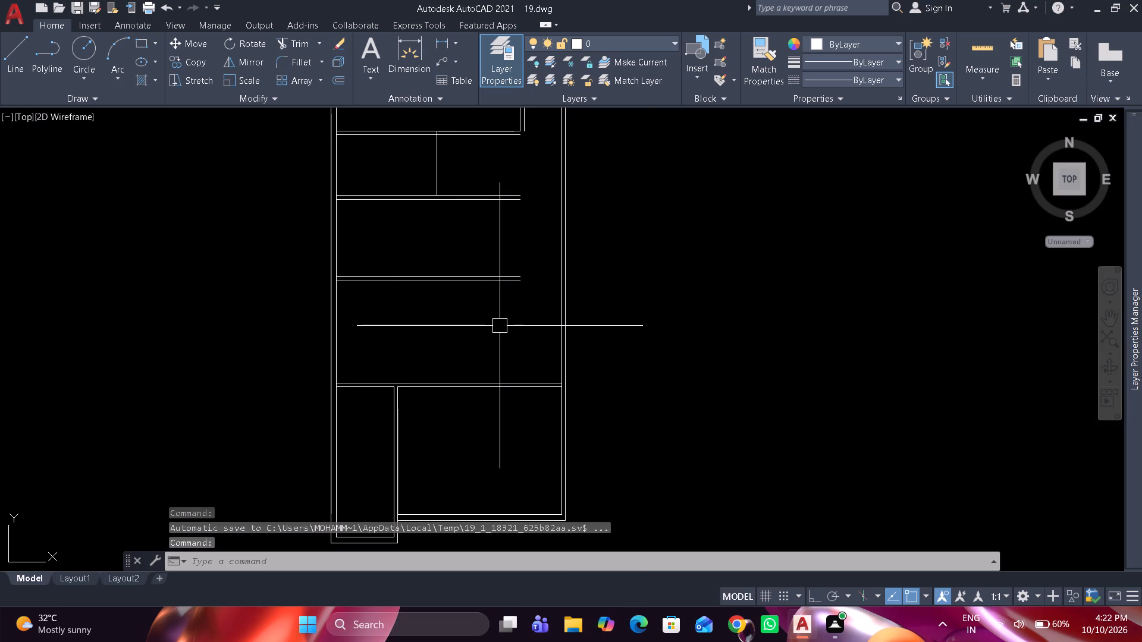
# Offset the inner face of the left outer wall 16'2" into the plan to form a full-length vertical partition line.
pyautogui.write('o')
pyautogui.press('space')
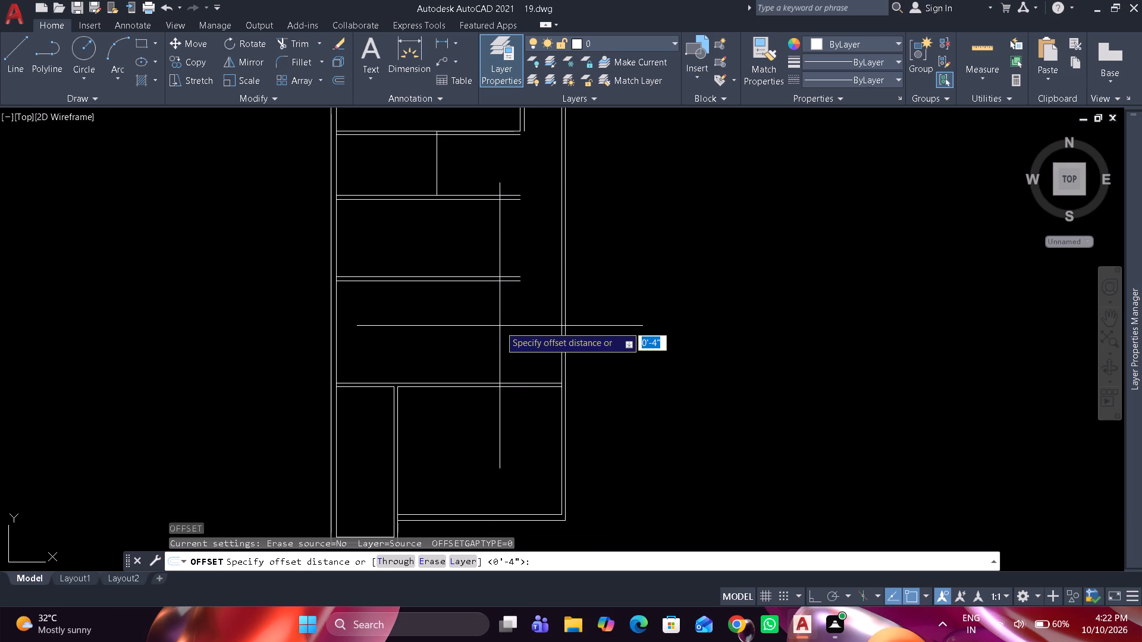
pyautogui.write("16'")
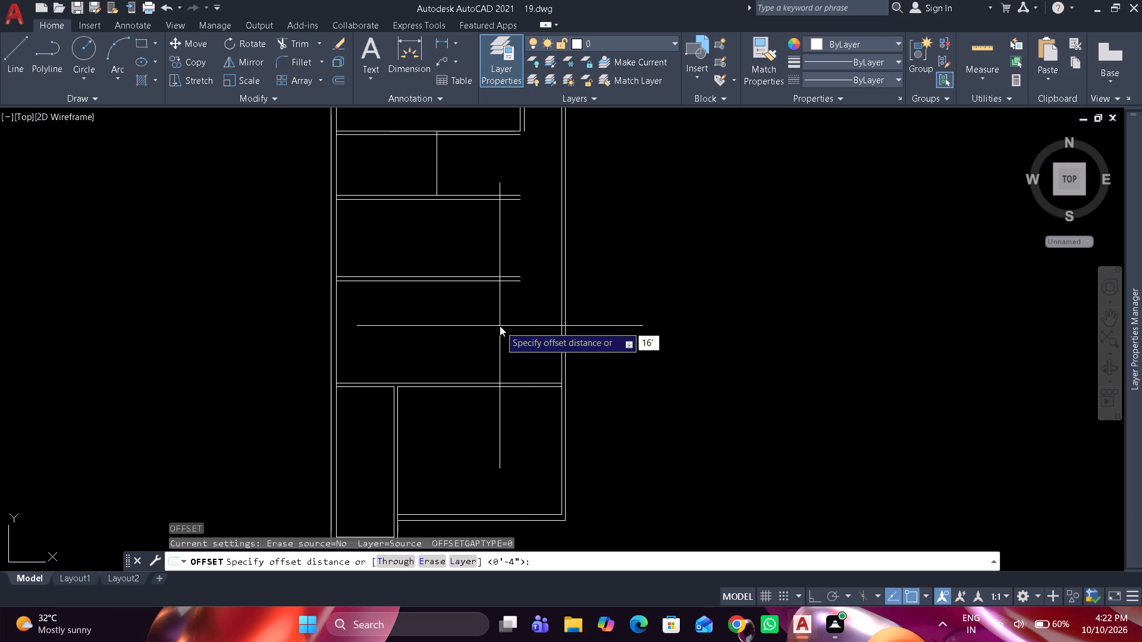
pyautogui.write('2"')
pyautogui.press('Return')
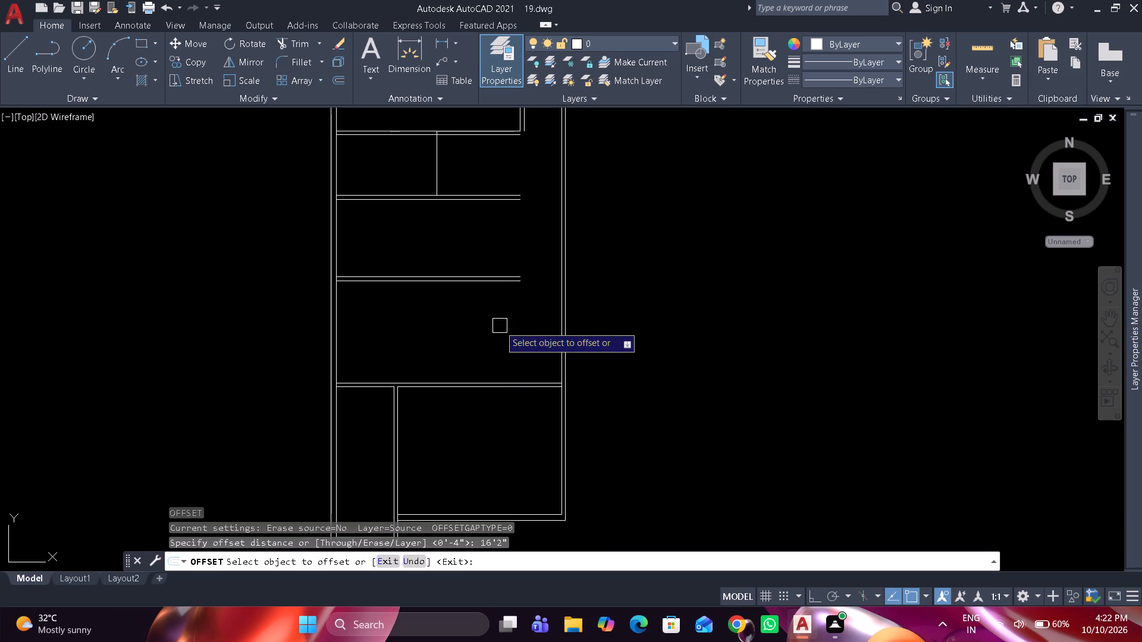
pyautogui.scroll(1, 404, 341)
pyautogui.scroll(-1, 376, 345)
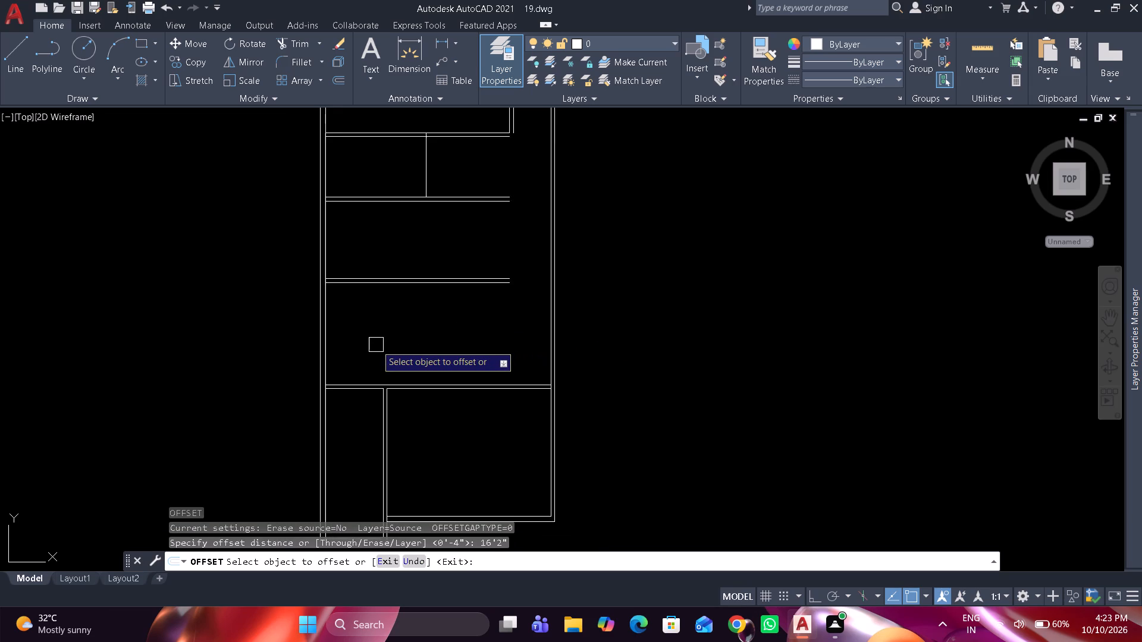
pyautogui.scroll(-1, 376, 345)
pyautogui.scroll(3, 376, 345)
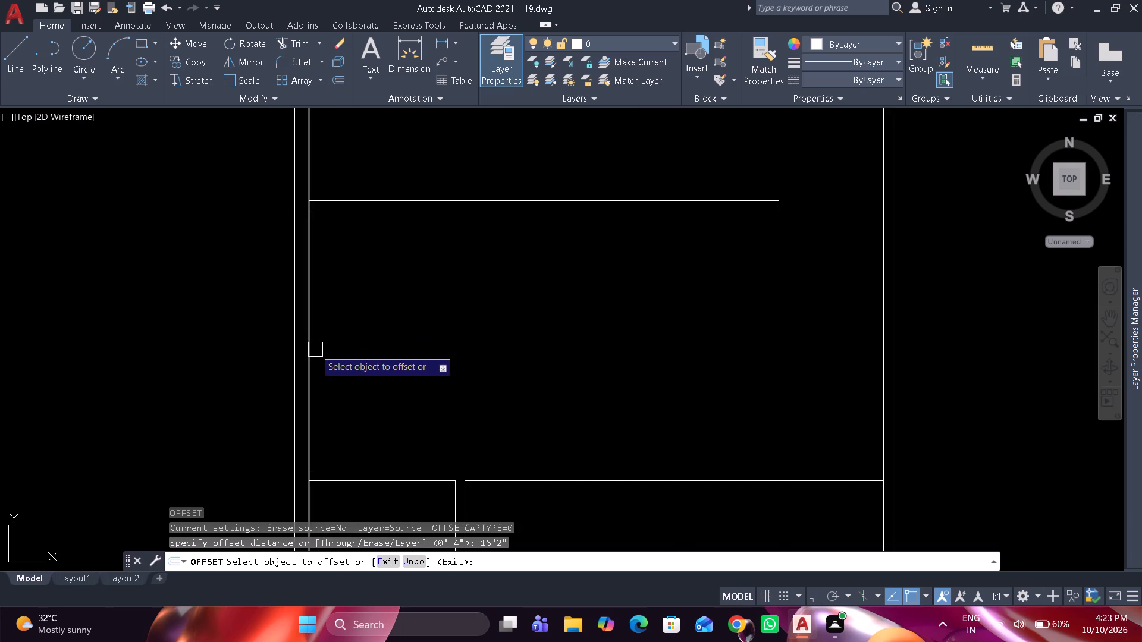
pyautogui.moveTo(315, 350); pyautogui.dragTo(333, 345)
pyautogui.scroll(-2, 438, 341)
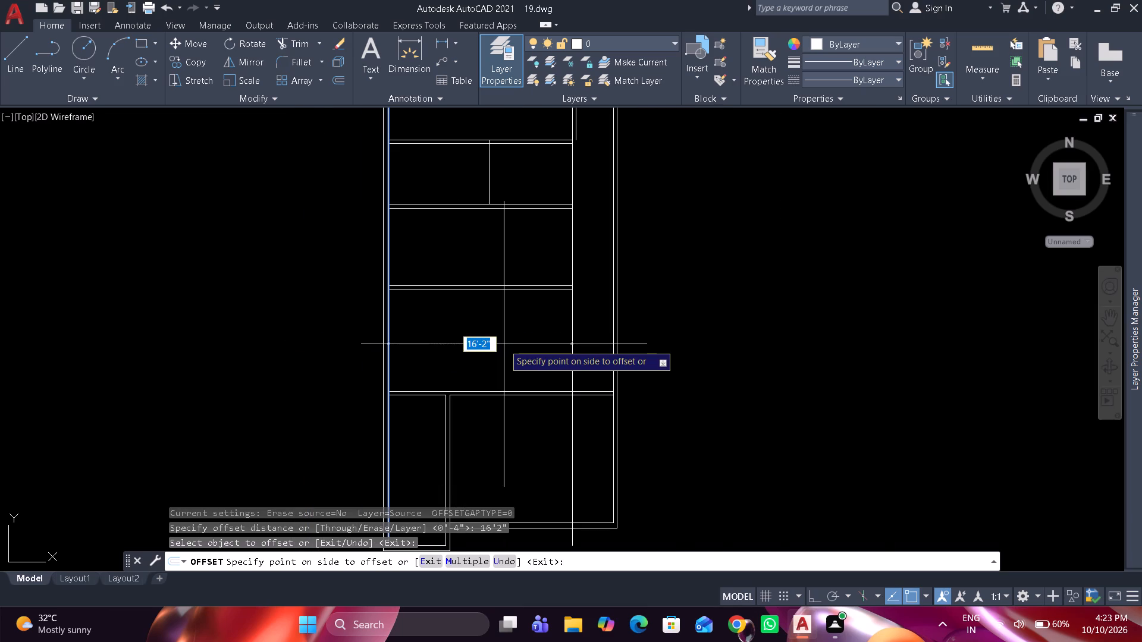
pyautogui.click(504, 344)
pyautogui.press('Escape')
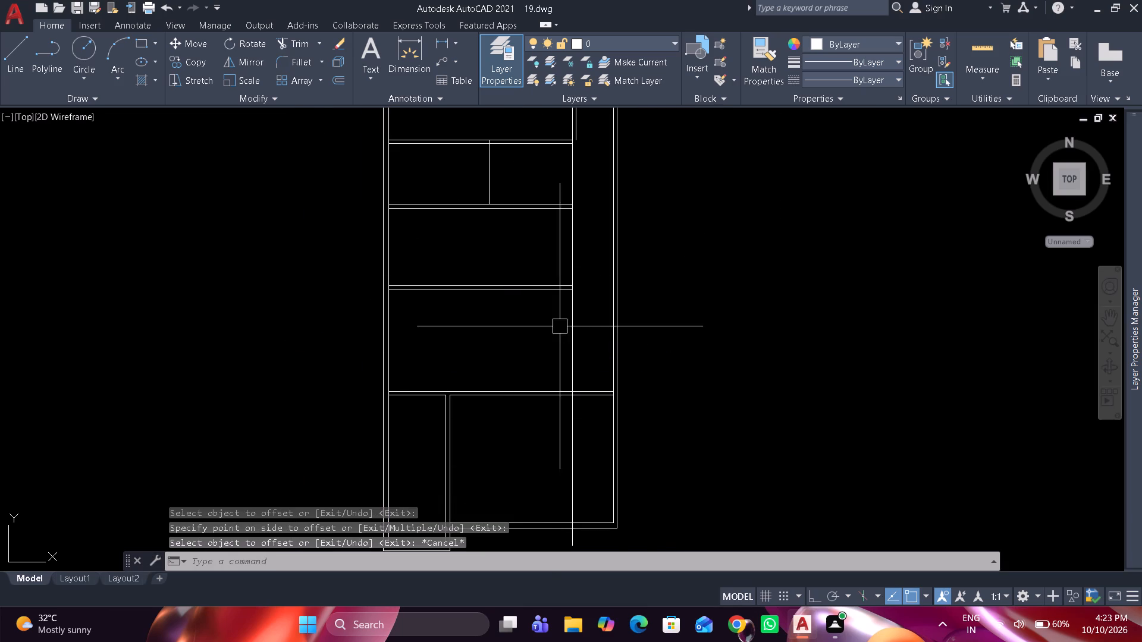
# Erase the two short vertical lines of the top room's right-hand wall.
pyautogui.moveTo(566, 287); pyautogui.dragTo(565, 502, button='middle')
pyautogui.scroll(1, 581, 339)
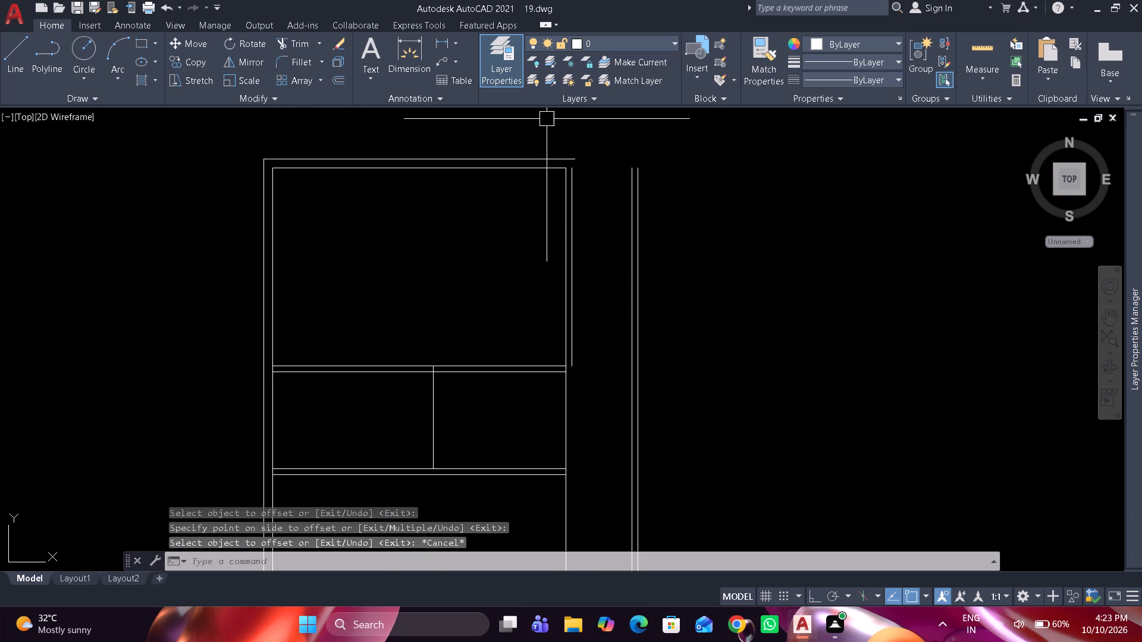
pyautogui.click(548, 117)
pyautogui.click(613, 394)
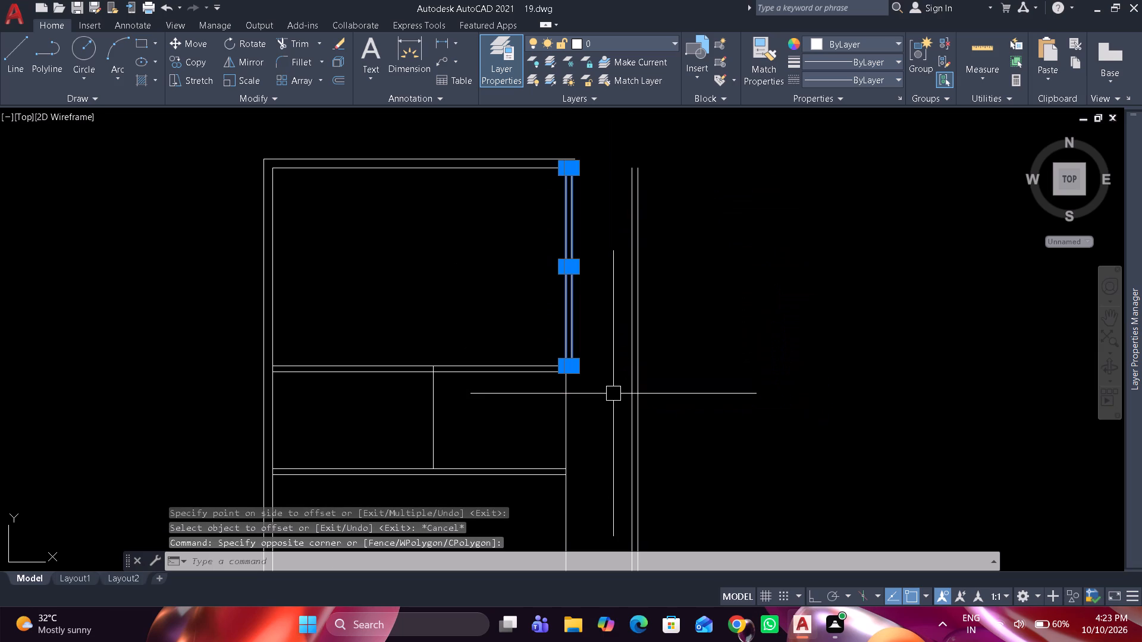
pyautogui.write('e')
pyautogui.press('space')
# Offset the new full-length vertical partition line 4" outward to give the wall its thickness.
pyautogui.write('o')
pyautogui.press('space')
pyautogui.write('4"')
pyautogui.press('Return')
pyautogui.moveTo(570, 305); pyautogui.dragTo(580, 298)
pyautogui.click(598, 289)
pyautogui.press('space')
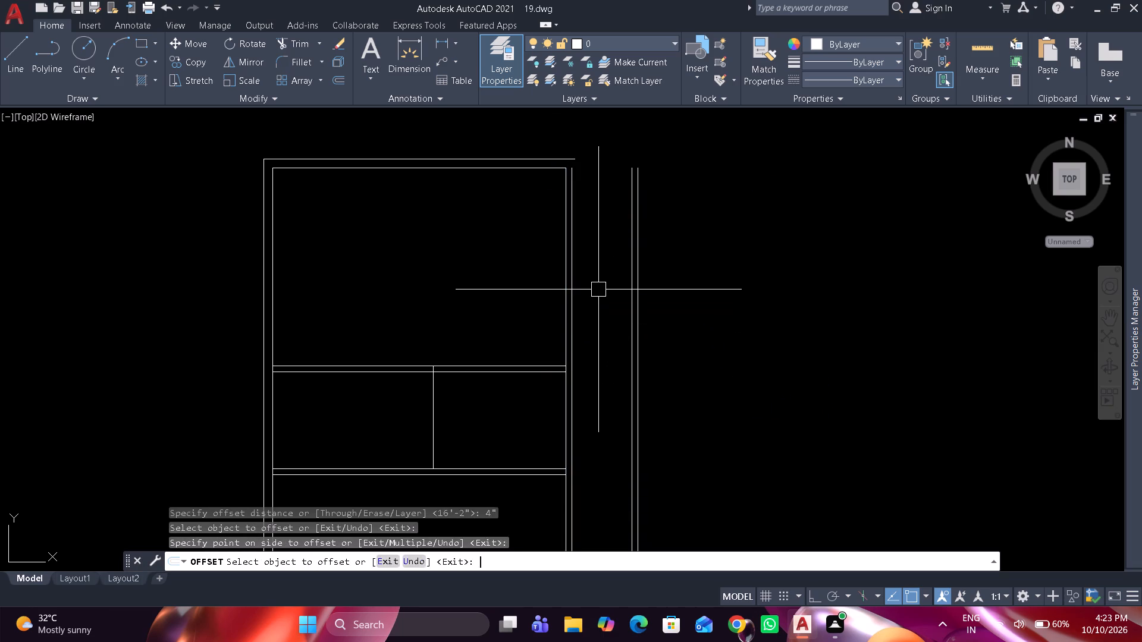
# Trim the vertical partition's inner line between the faces of the three upper horizontal walls, opening their T-junctions.
pyautogui.scroll(1, 550, 383)
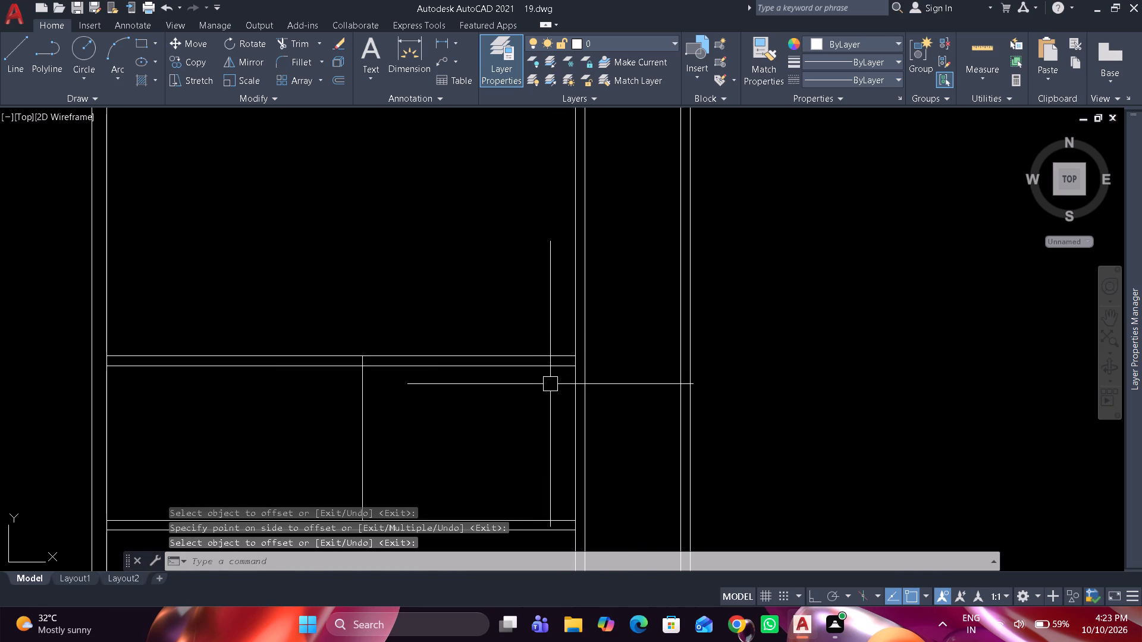
pyautogui.scroll(3, 550, 384)
pyautogui.write('tr')
pyautogui.press('space')
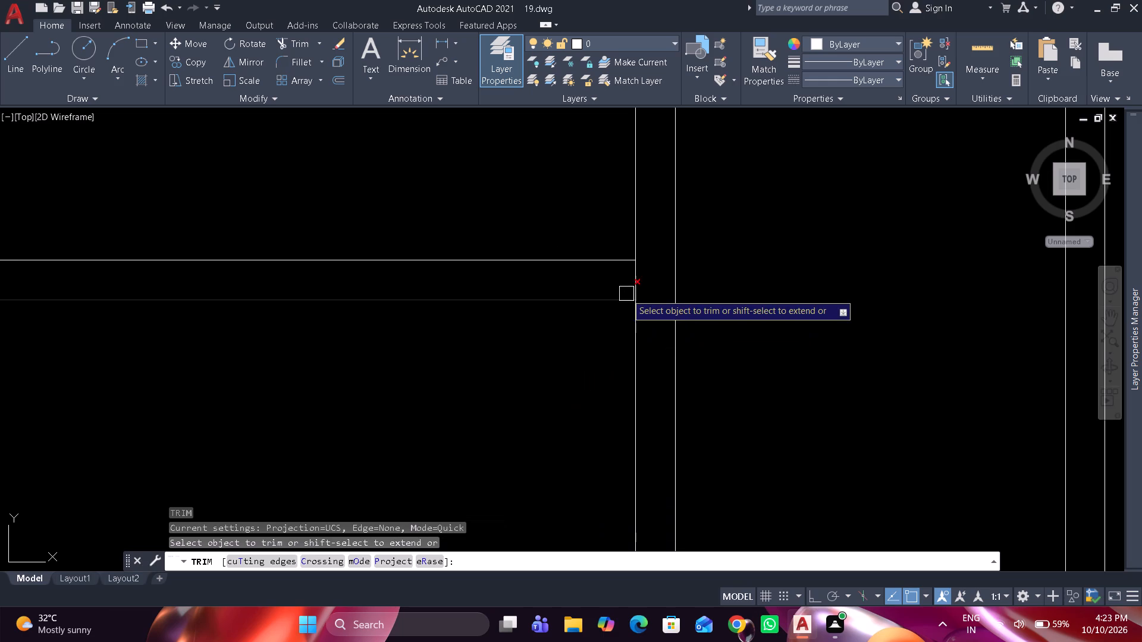
pyautogui.click(633, 286)
pyautogui.scroll(-5, 633, 285)
pyautogui.scroll(4, 625, 374)
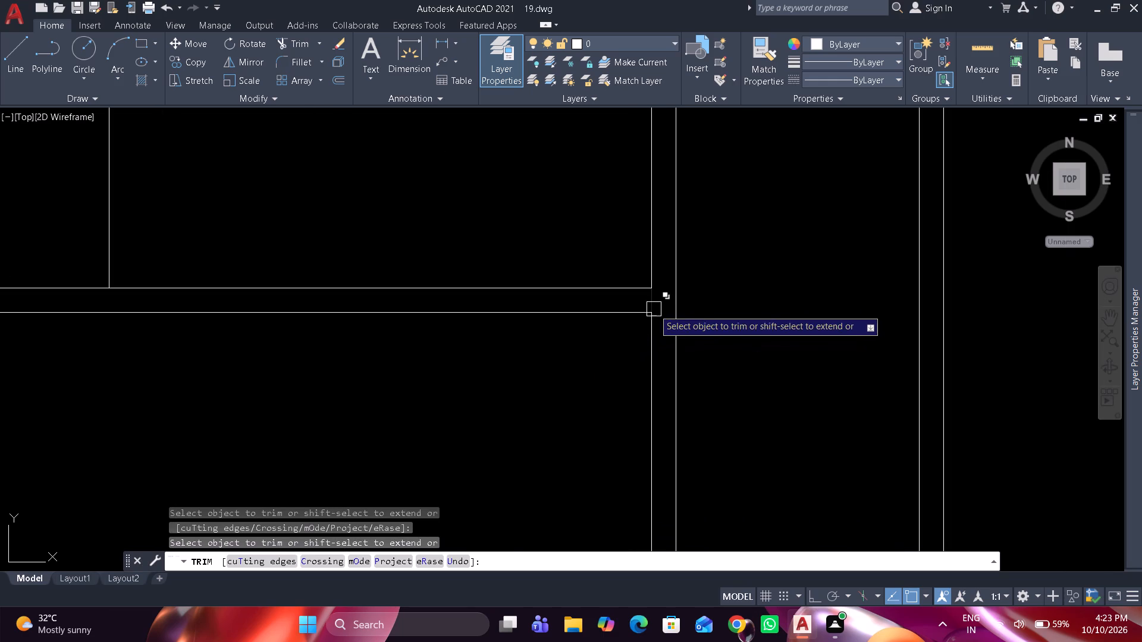
pyautogui.click(652, 308)
pyautogui.scroll(-3, 665, 295)
pyautogui.scroll(-2, 656, 358)
pyautogui.scroll(3, 644, 446)
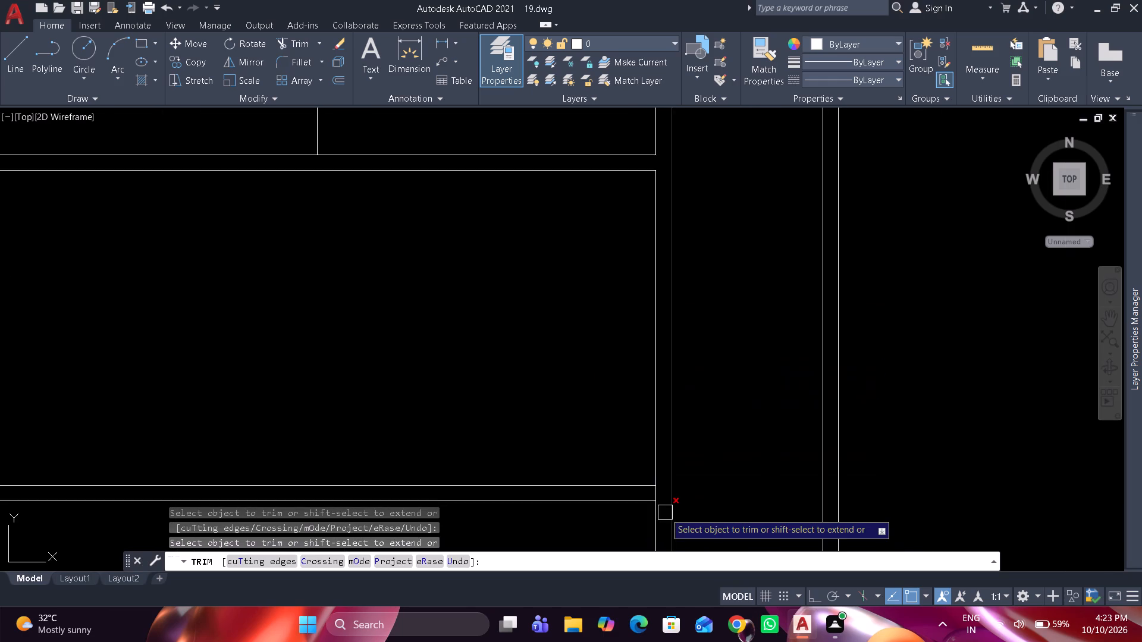
pyautogui.click(652, 486)
pyautogui.scroll(-6, 639, 342)
pyautogui.scroll(5, 635, 429)
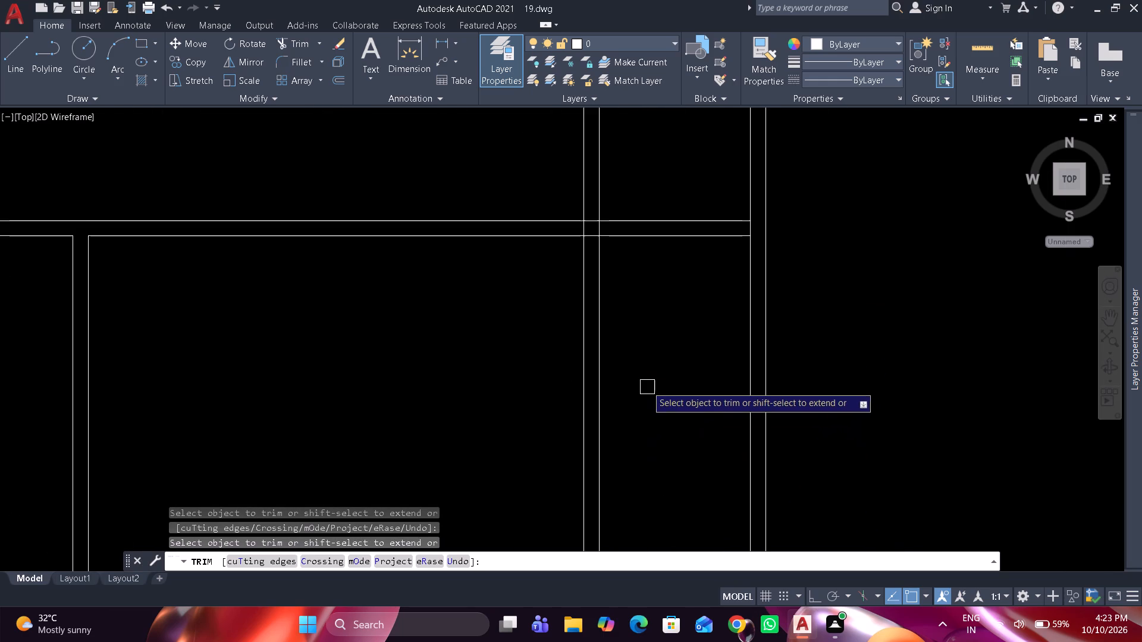
# Trim all wall lines inside the crossing of the vertical partition and the horizontal wall above the bottom rooms.
pyautogui.scroll(2, 588, 250)
pyautogui.moveTo(605, 444); pyautogui.dragTo(608, 521, button='middle')
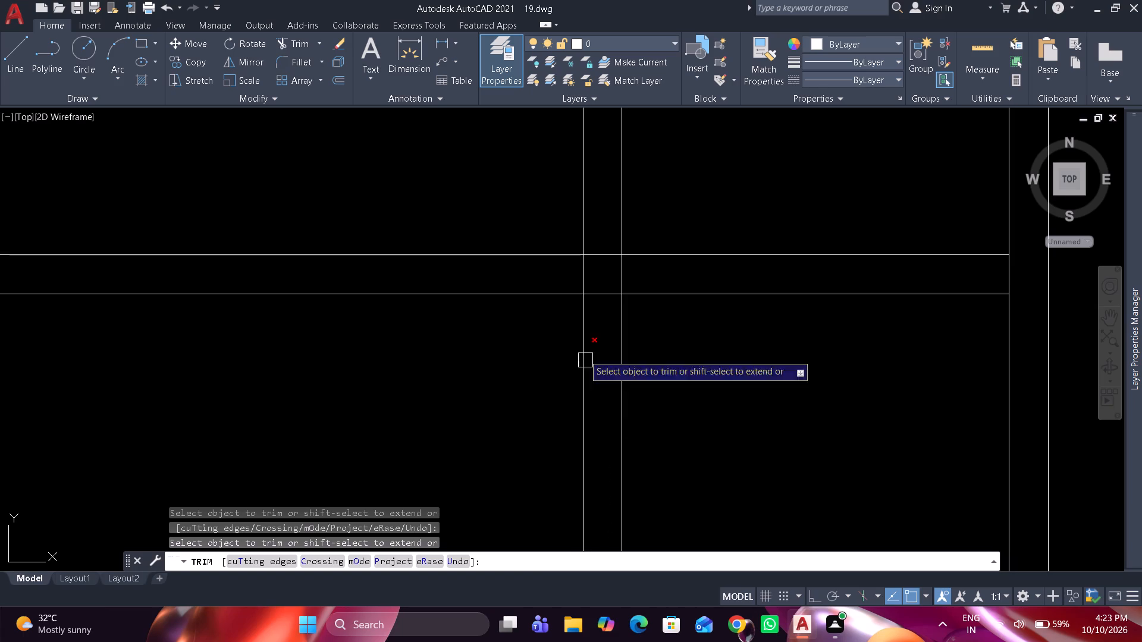
pyautogui.moveTo(558, 275); pyautogui.dragTo(626, 278)
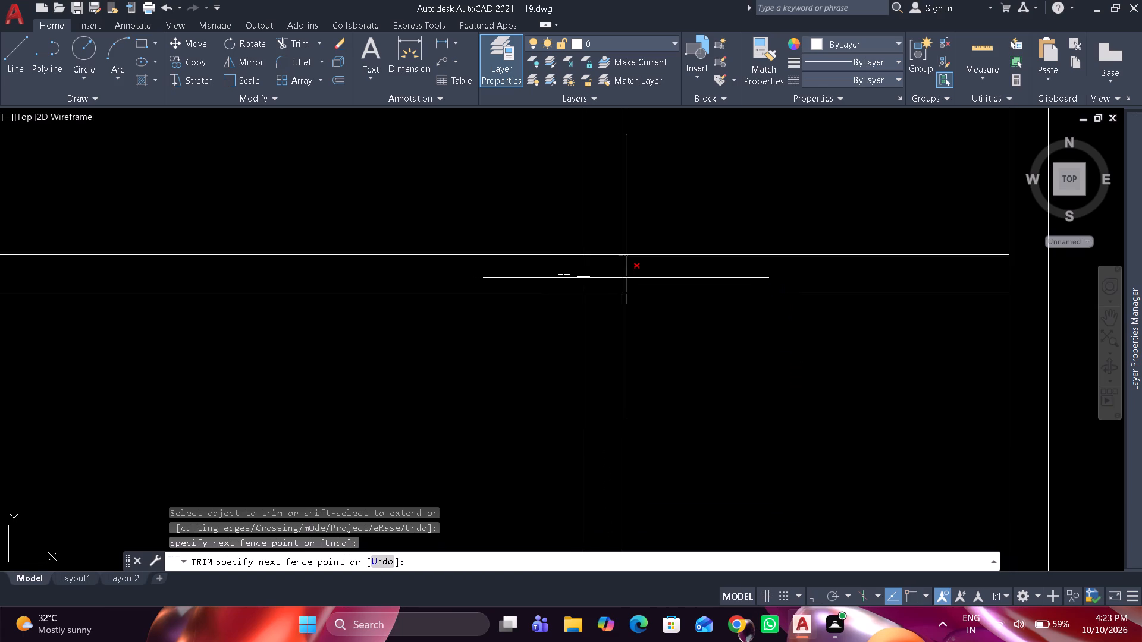
pyautogui.moveTo(626, 278); pyautogui.dragTo(633, 279)
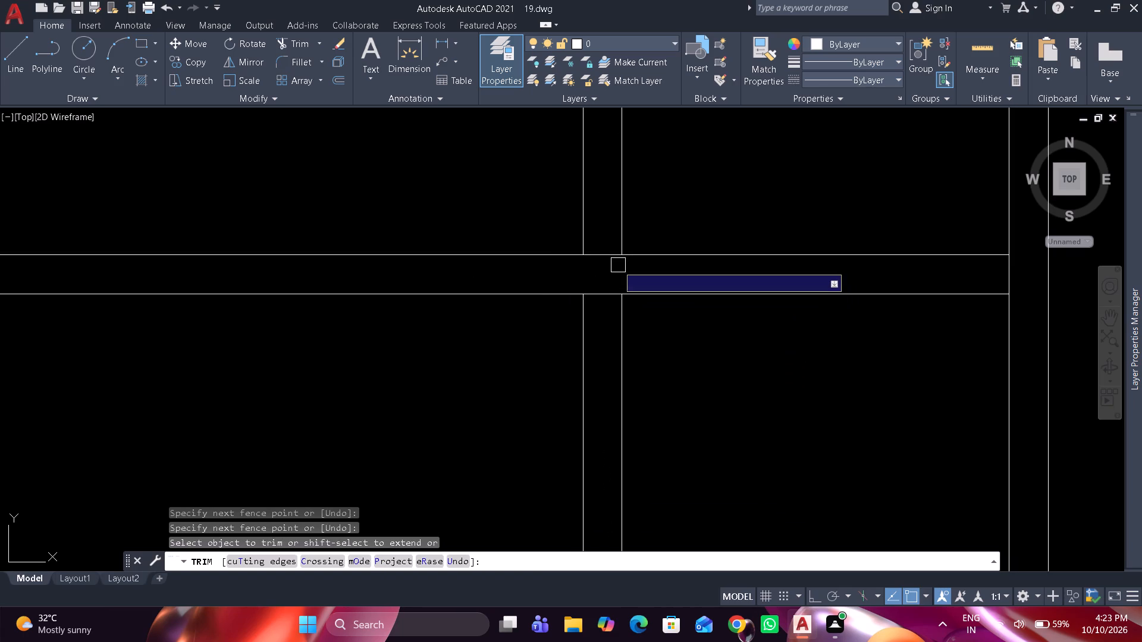
pyautogui.moveTo(609, 241); pyautogui.dragTo(610, 333)
pyautogui.scroll(-1, 604, 321)
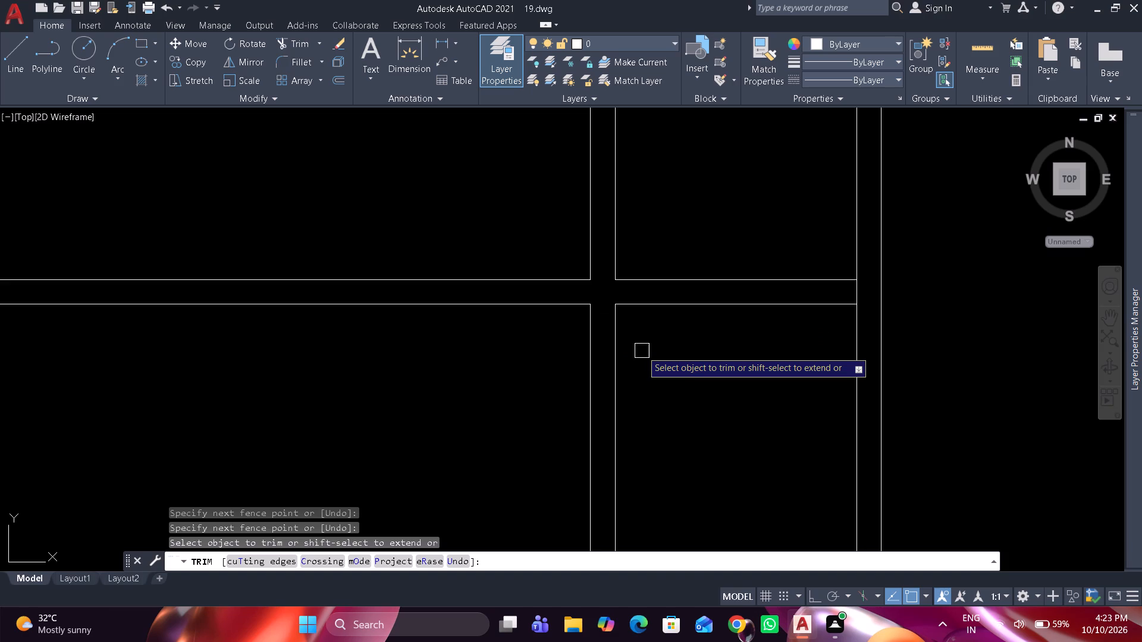
pyautogui.press('Escape')
# Erase the two vertical partition lines that run below the horizontal wall into the right-hand bottom room.
pyautogui.moveTo(642, 351); pyautogui.dragTo(634, 351)
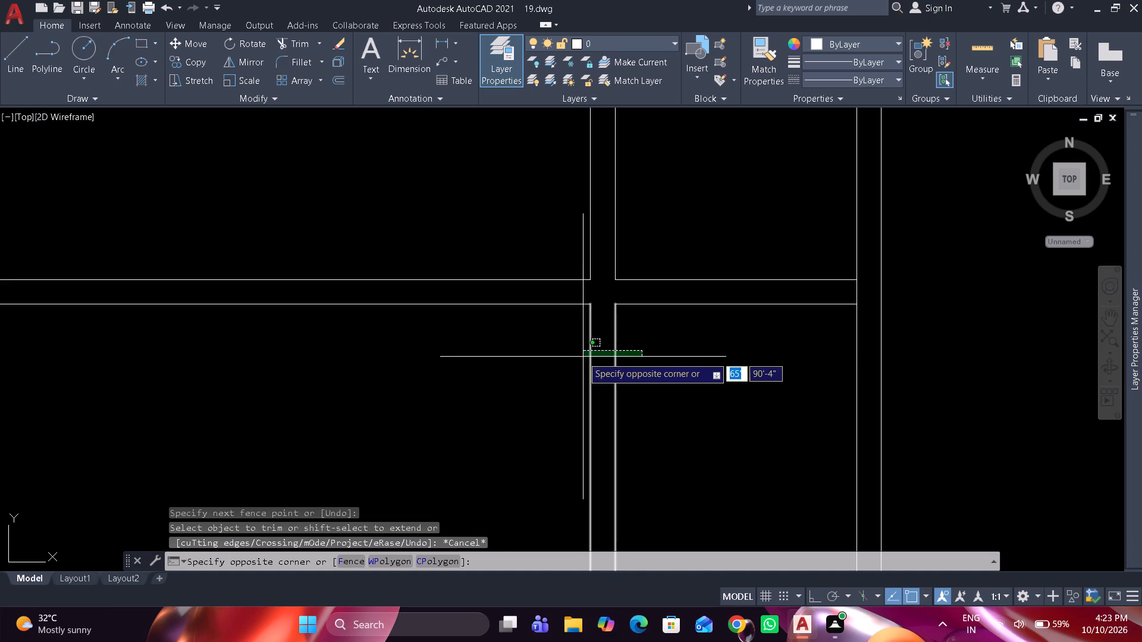
pyautogui.click(575, 357)
pyautogui.write('e j')
# Join the two collinear lower-face segments of the horizontal wall below the vertical partition into one line.
pyautogui.press('space')
pyautogui.moveTo(623, 347); pyautogui.dragTo(620, 341)
pyautogui.click(569, 298)
pyautogui.press('space')
# Fillet the horizontal wall's upper and lower lines with the right wall's outer and inner lines into square zero-radius corners.
pyautogui.scroll(-4, 559, 361)
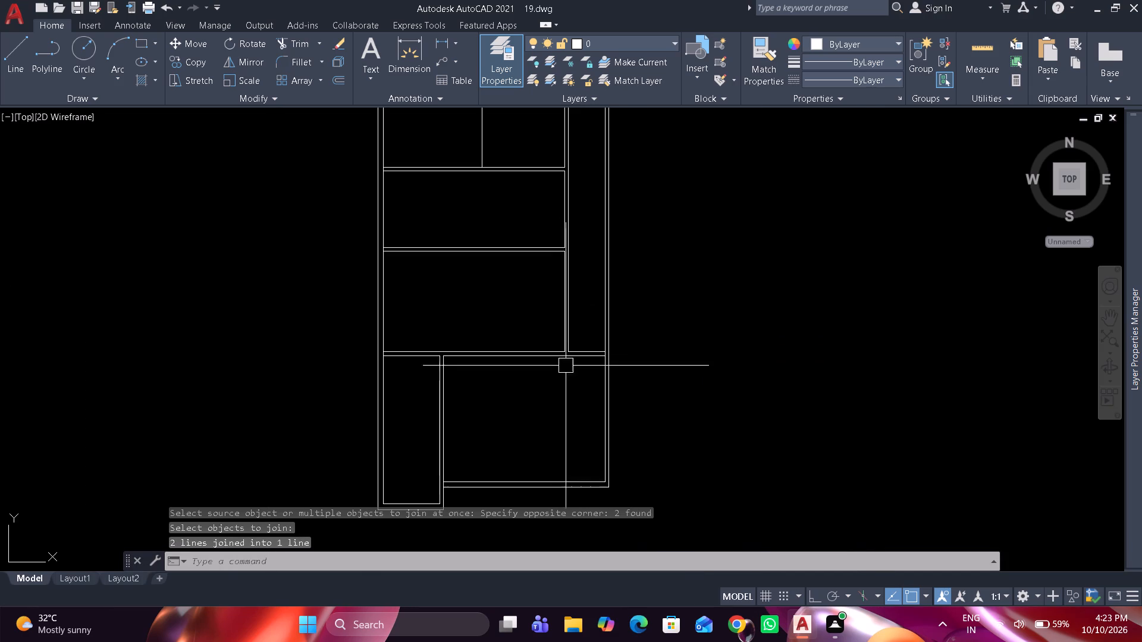
pyautogui.scroll(2, 591, 325)
pyautogui.scroll(2, 600, 379)
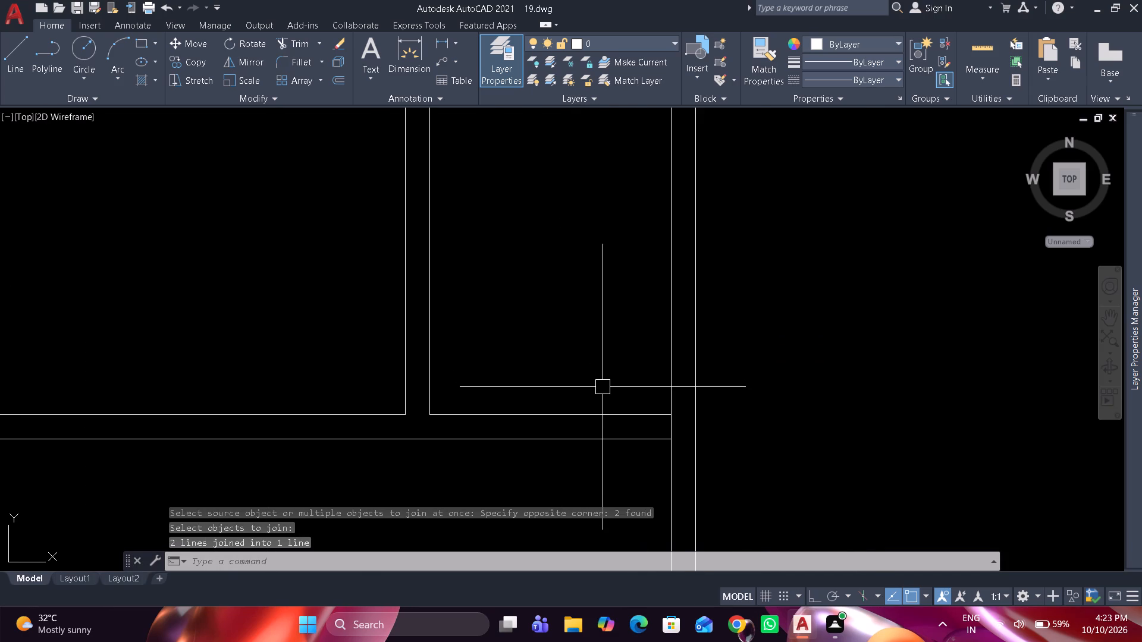
pyautogui.moveTo(566, 345); pyautogui.dragTo(526, 310, button='middle')
pyautogui.write('f m')
pyautogui.press('space')
pyautogui.click(588, 378)
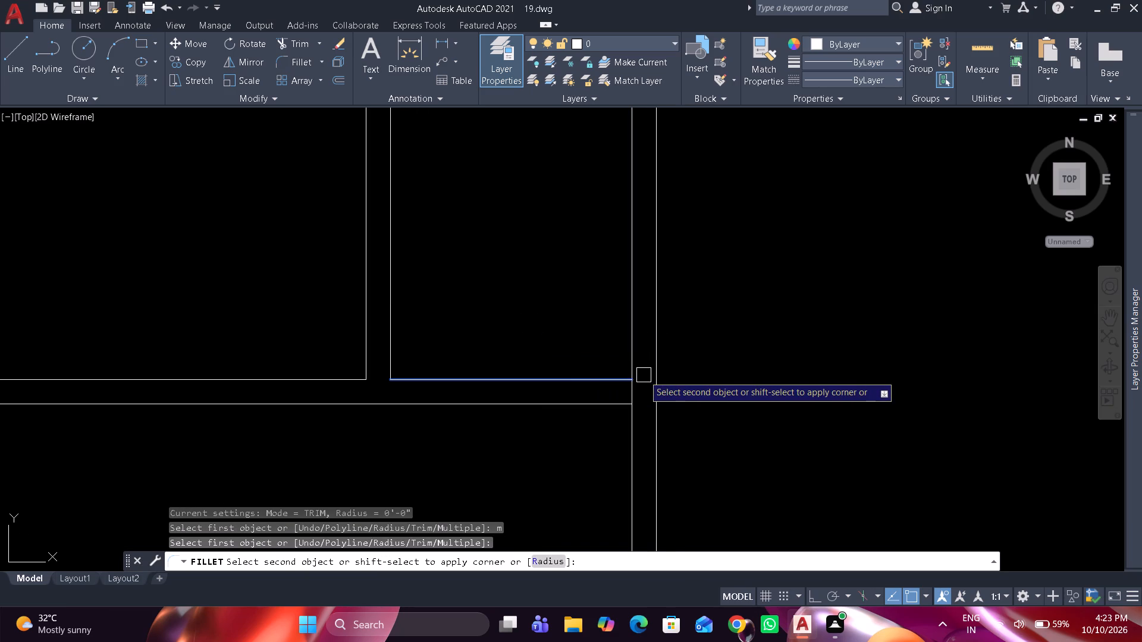
pyautogui.click(660, 428)
pyautogui.click(600, 402)
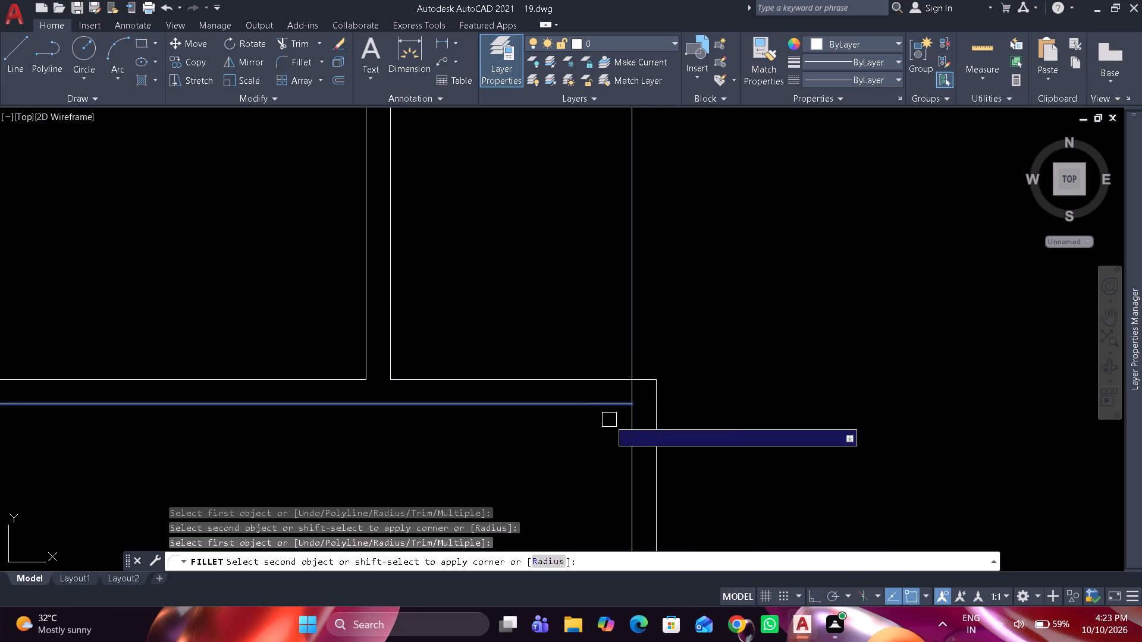
pyautogui.click(630, 439)
pyautogui.press('space')
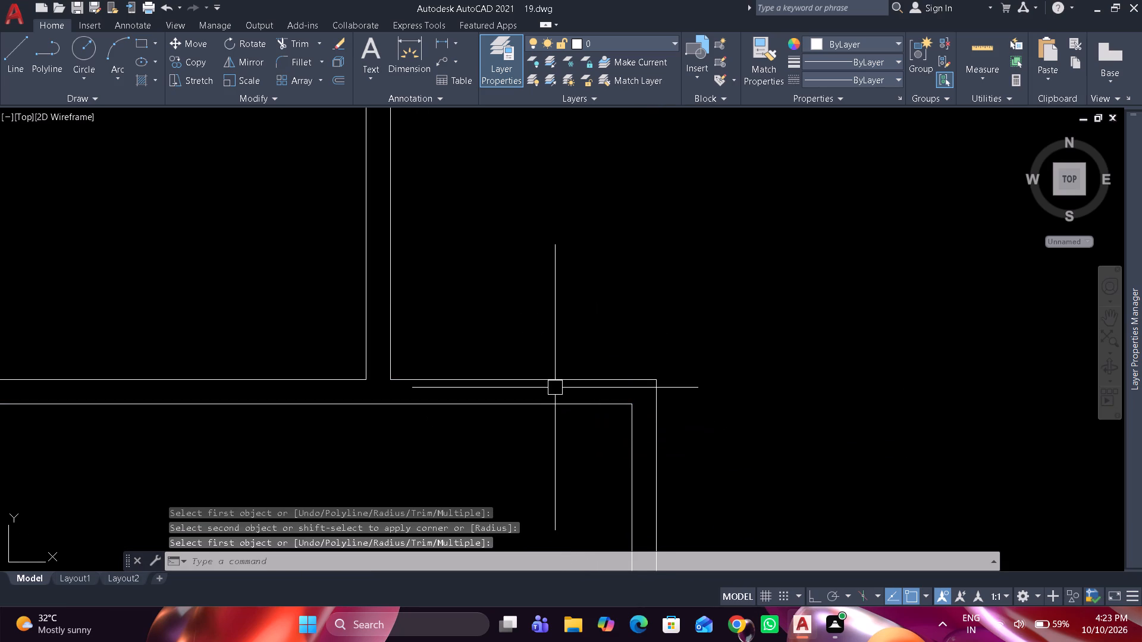
# Measure the horizontal wall's lower line from below the vertical partition to the right wall's inner corner, without placing a dimension.
pyautogui.doubleClick(555, 382)
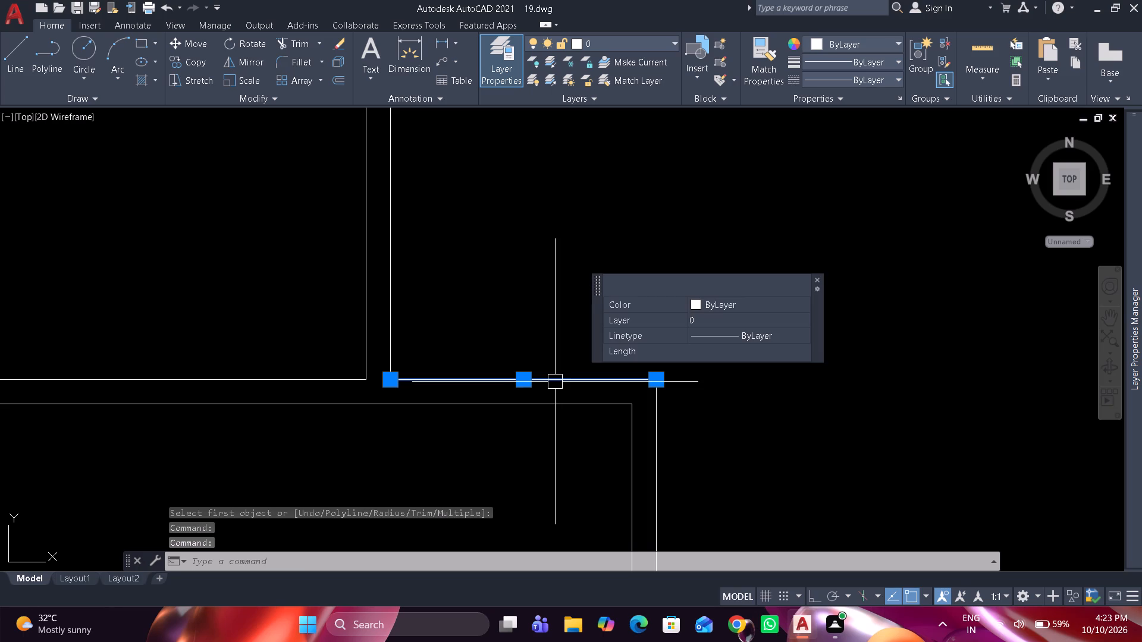
pyautogui.press('Escape')
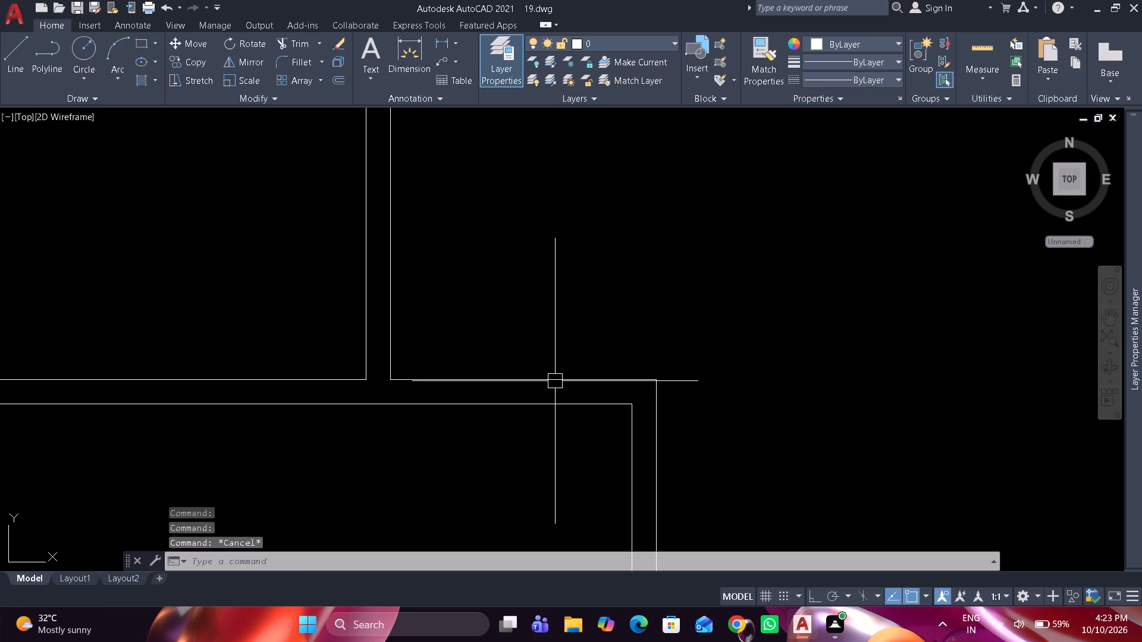
pyautogui.write('dim')
pyautogui.press('space')
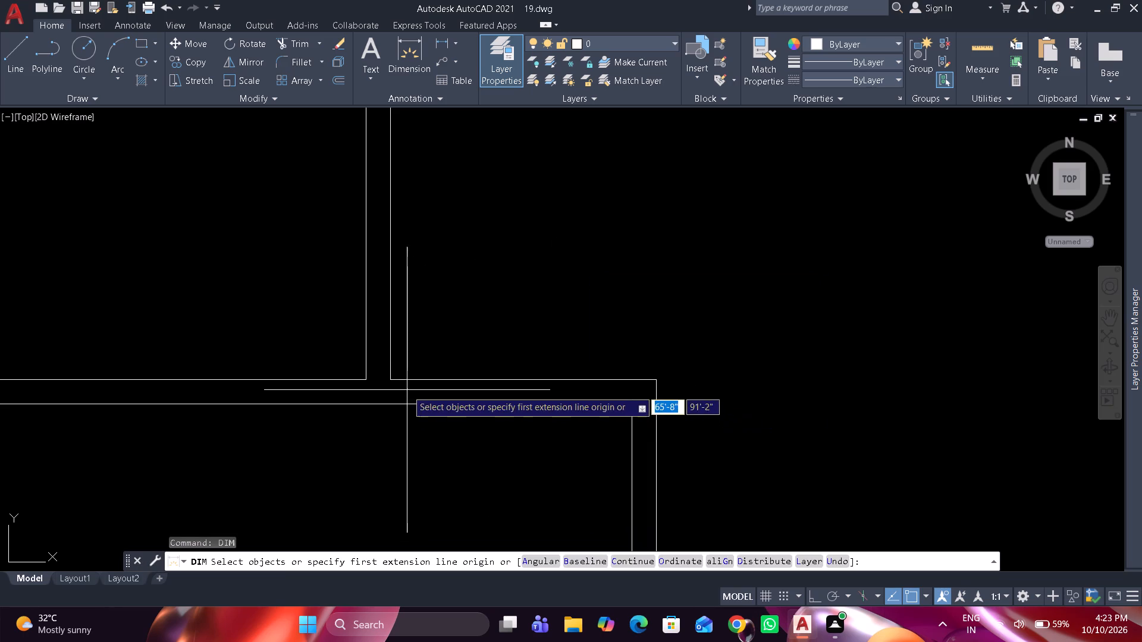
pyautogui.click(395, 401)
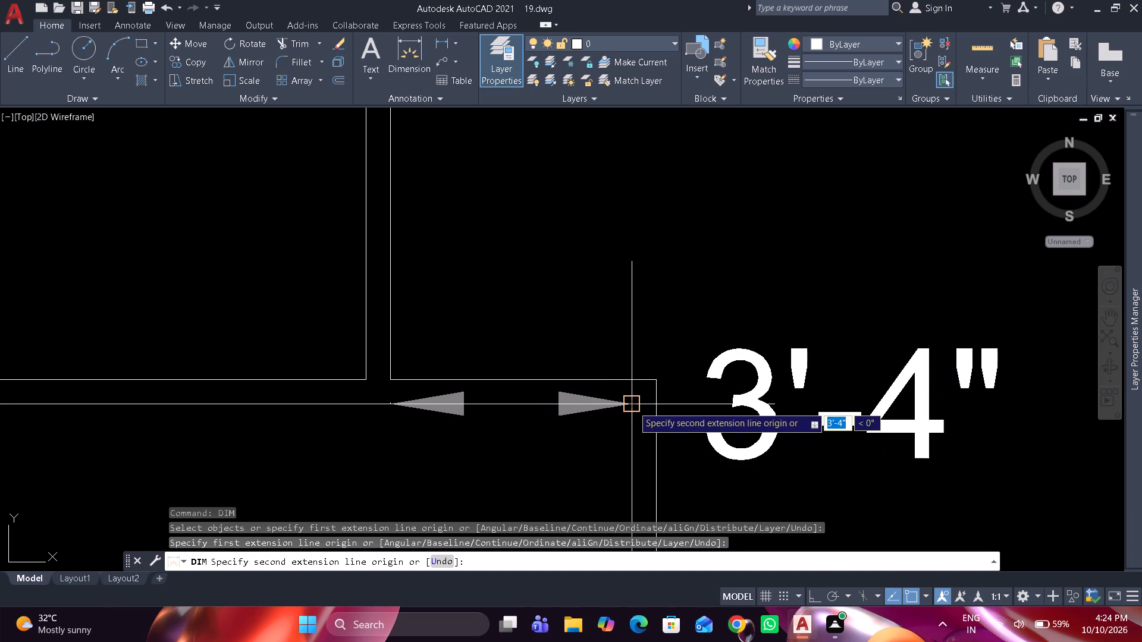
pyautogui.press('Escape')
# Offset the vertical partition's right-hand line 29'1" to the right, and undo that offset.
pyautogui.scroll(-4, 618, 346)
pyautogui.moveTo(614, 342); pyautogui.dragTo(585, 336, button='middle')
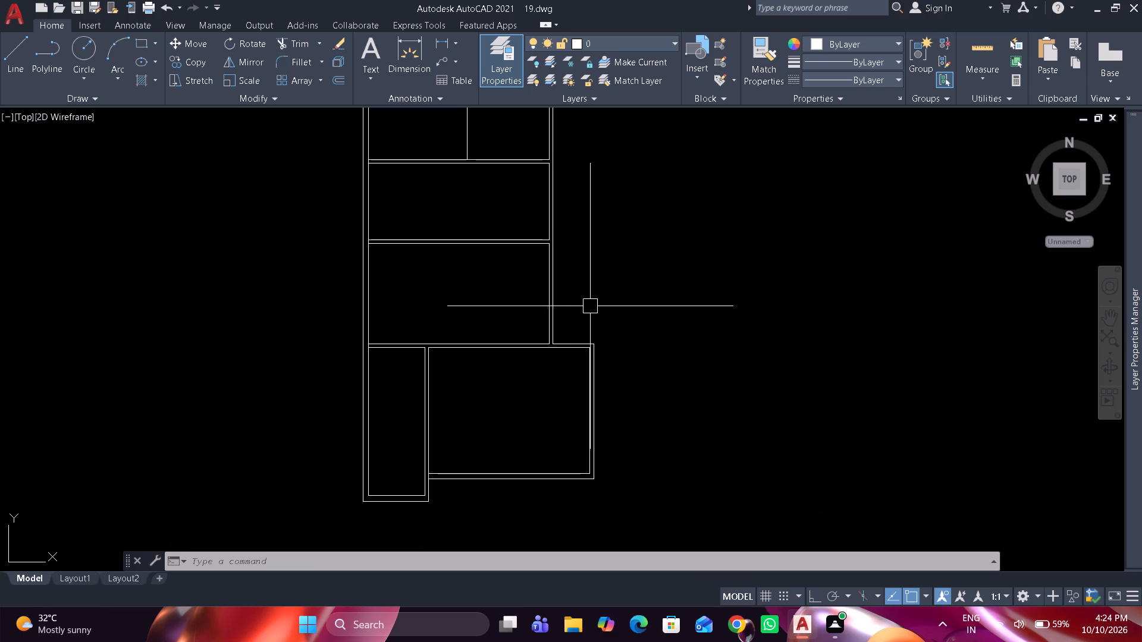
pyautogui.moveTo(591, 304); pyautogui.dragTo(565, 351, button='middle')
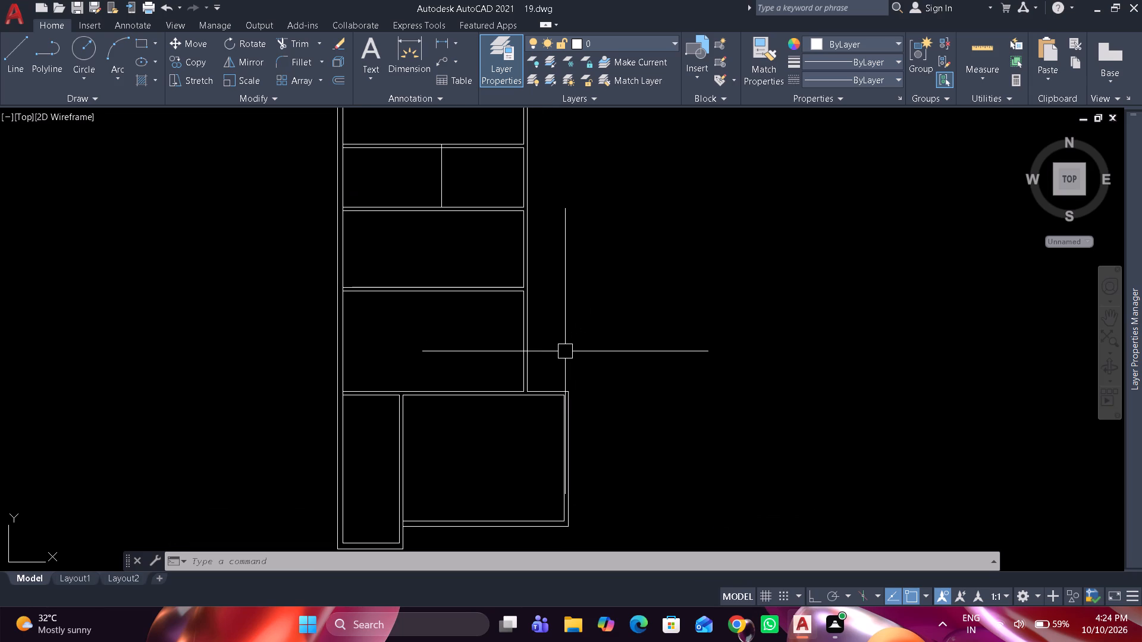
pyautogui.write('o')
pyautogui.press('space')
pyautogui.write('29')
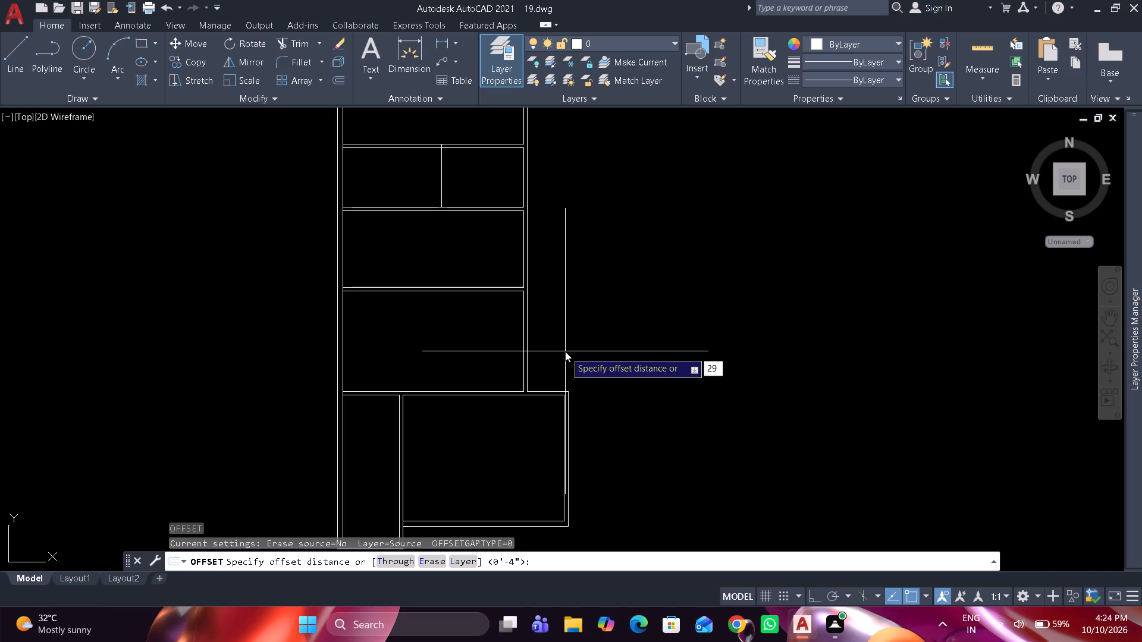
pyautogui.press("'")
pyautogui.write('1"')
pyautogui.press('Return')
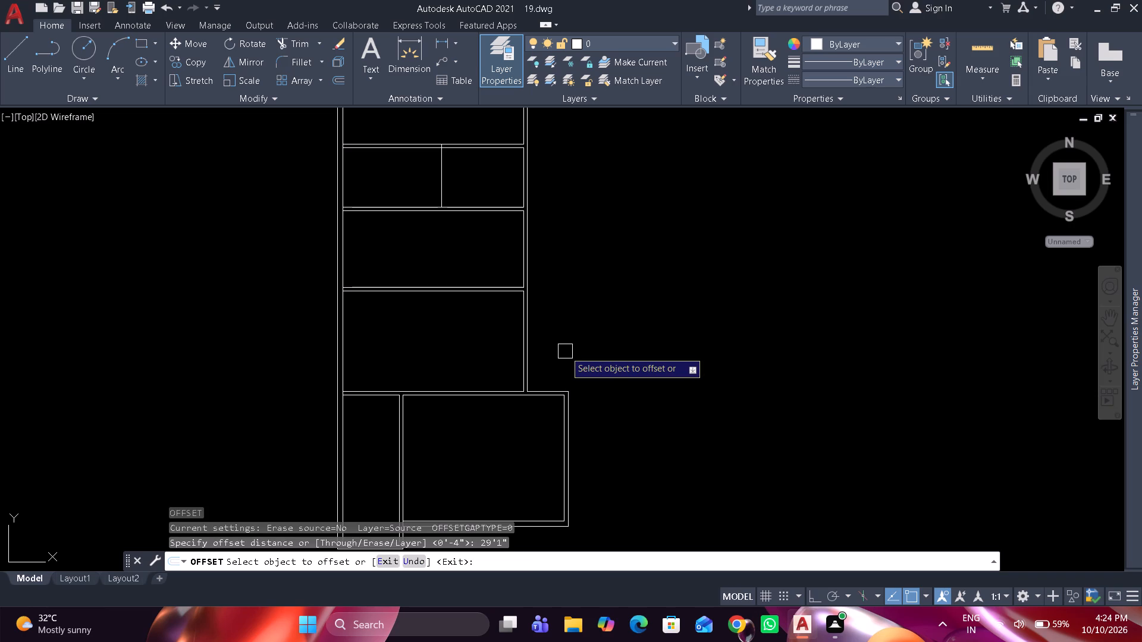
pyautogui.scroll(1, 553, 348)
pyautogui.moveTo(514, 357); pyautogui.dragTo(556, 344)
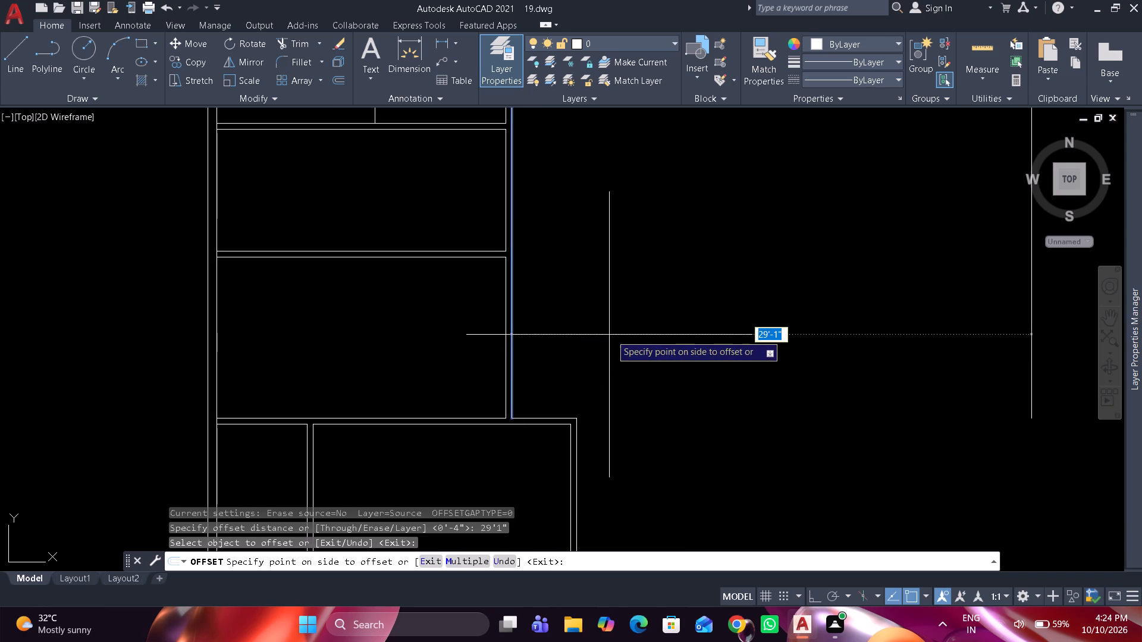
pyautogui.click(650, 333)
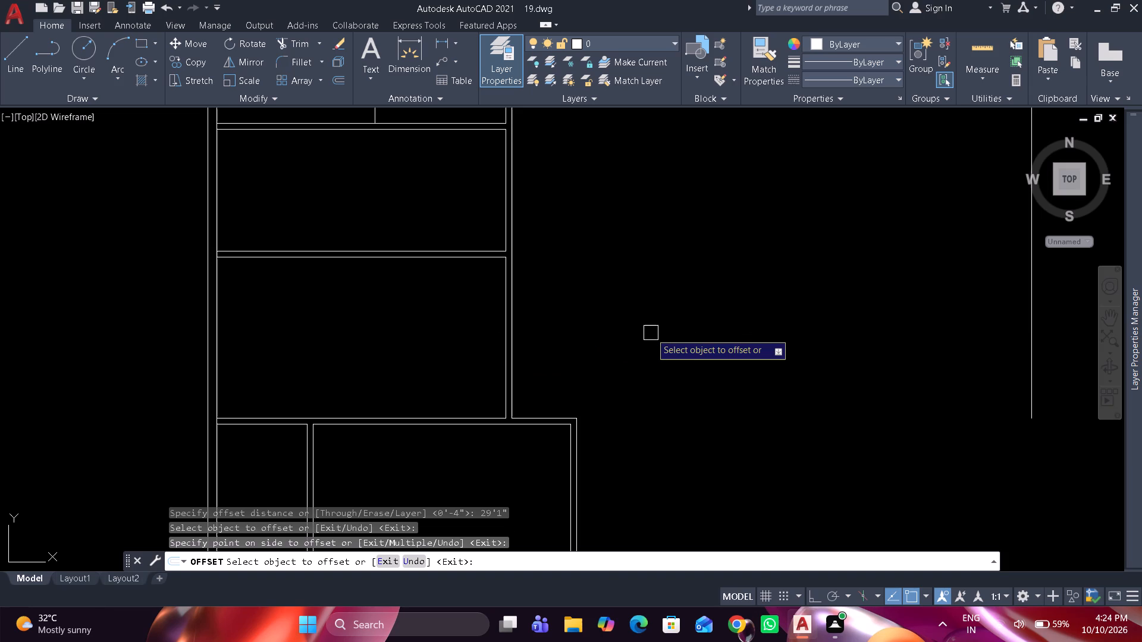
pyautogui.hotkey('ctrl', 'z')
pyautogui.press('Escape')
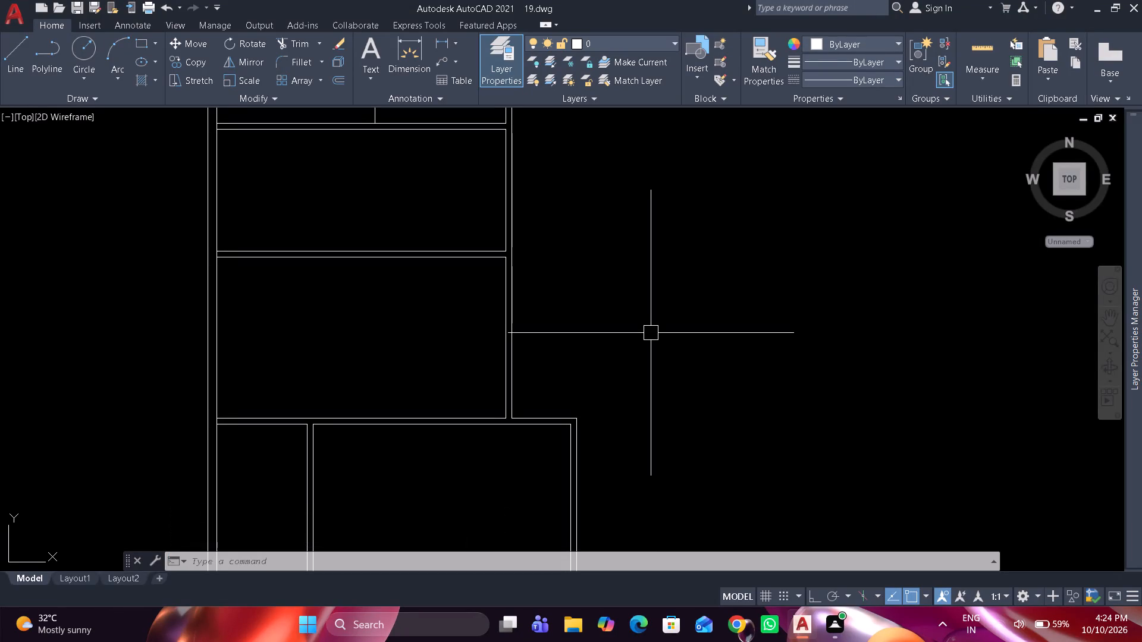
# Offset the right-hand line of the long vertical partition 5'6" to the right, beside the upper rooms.
pyautogui.moveTo(651, 333); pyautogui.dragTo(650, 386, button='middle')
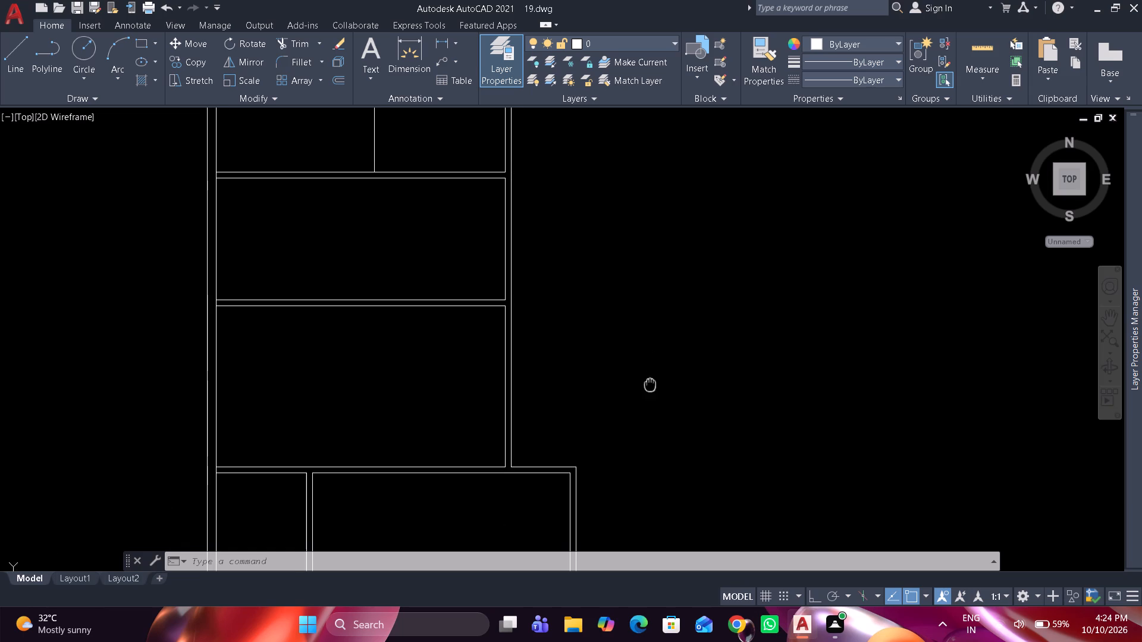
pyautogui.moveTo(650, 386); pyautogui.dragTo(650, 389, button='middle')
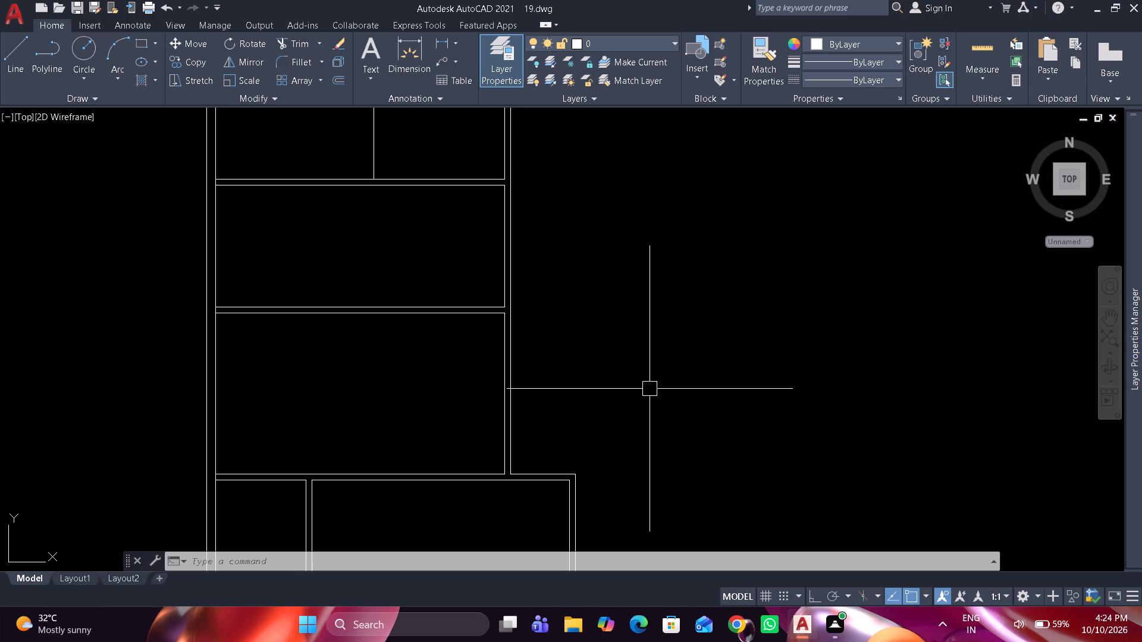
pyautogui.scroll(-2, 648, 366)
pyautogui.moveTo(648, 366); pyautogui.dragTo(616, 421, button='middle')
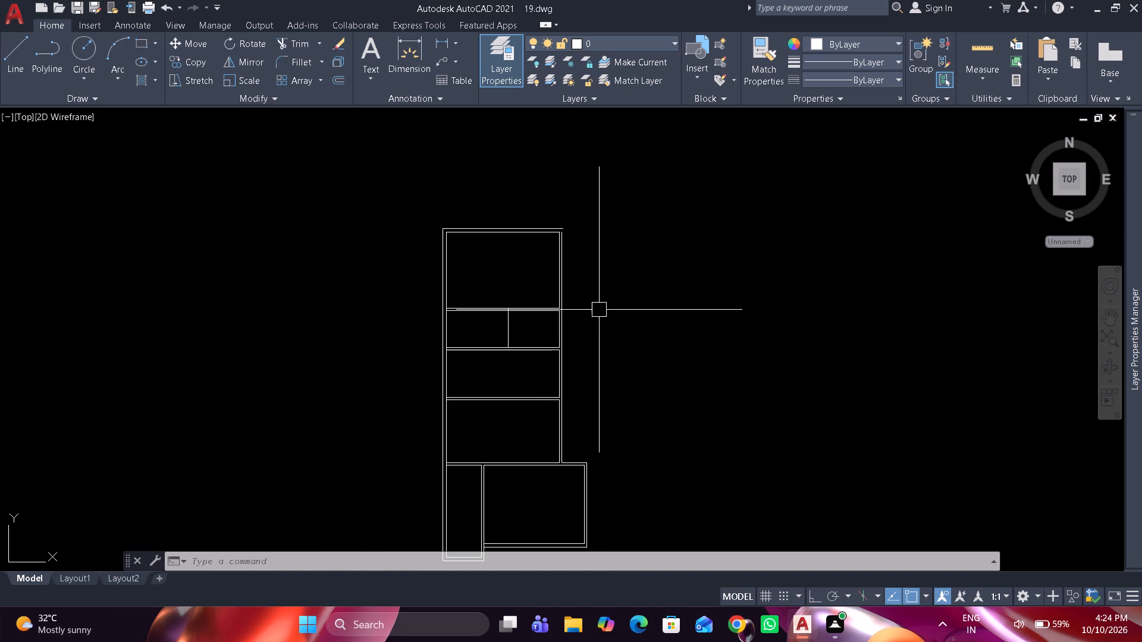
pyautogui.scroll(2, 595, 297)
pyautogui.moveTo(589, 278); pyautogui.dragTo(611, 404, button='middle')
pyautogui.scroll(2, 551, 308)
pyautogui.moveTo(550, 311); pyautogui.dragTo(512, 377, button='middle')
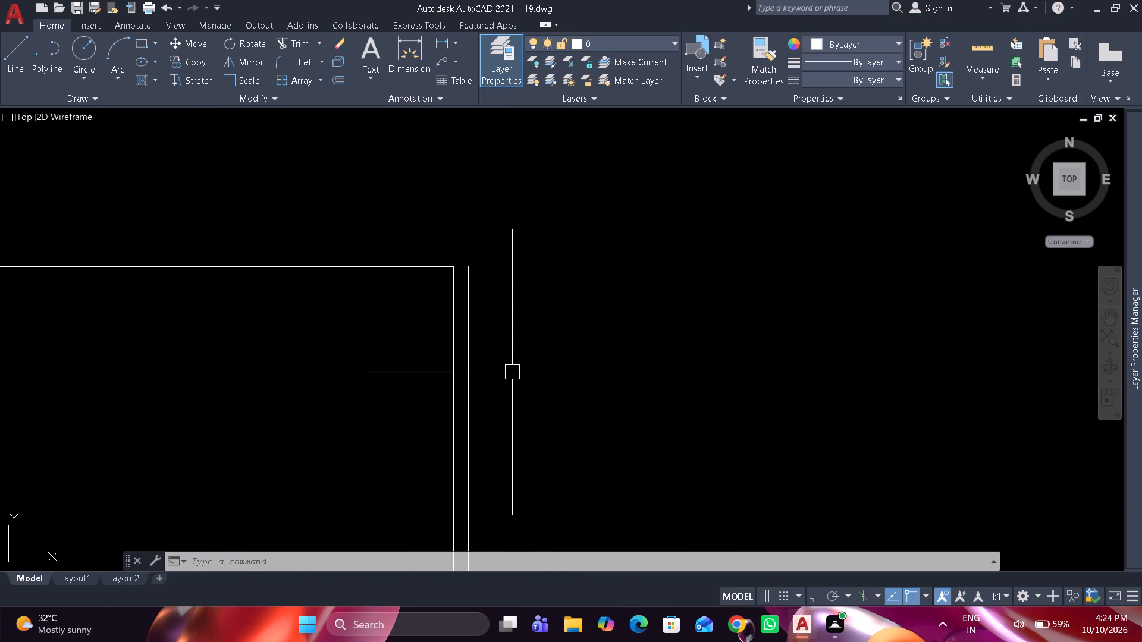
pyautogui.scroll(1, 526, 347)
pyautogui.scroll(-3, 526, 347)
pyautogui.moveTo(538, 418); pyautogui.dragTo(512, 376, button='middle')
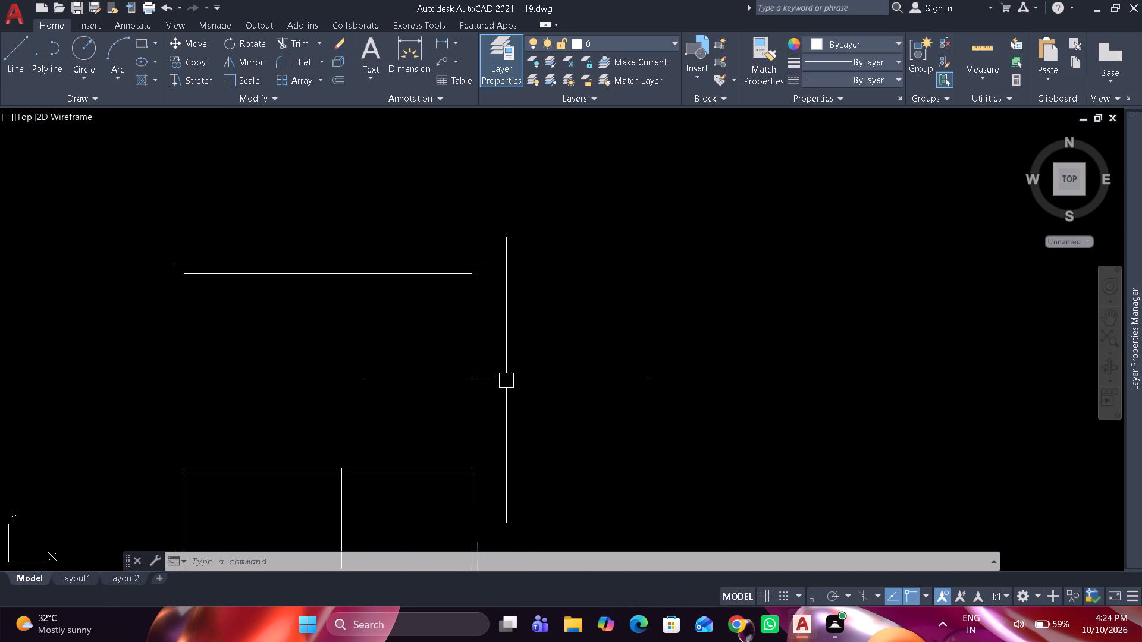
pyautogui.moveTo(506, 380); pyautogui.dragTo(506, 387, button='middle')
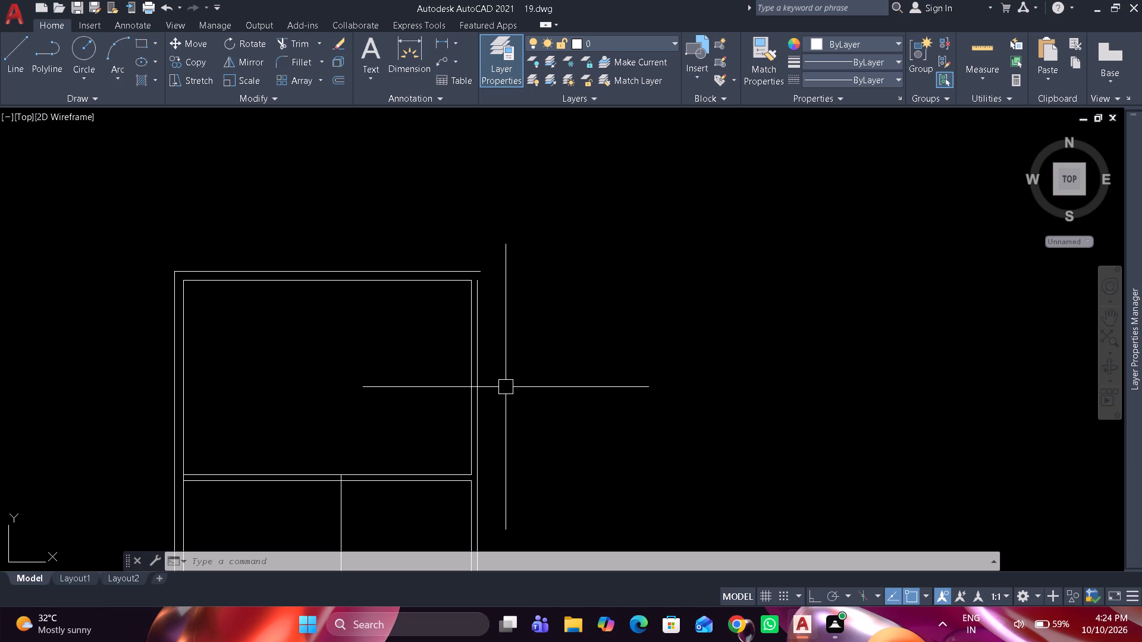
pyautogui.moveTo(506, 387); pyautogui.dragTo(509, 426, button='middle')
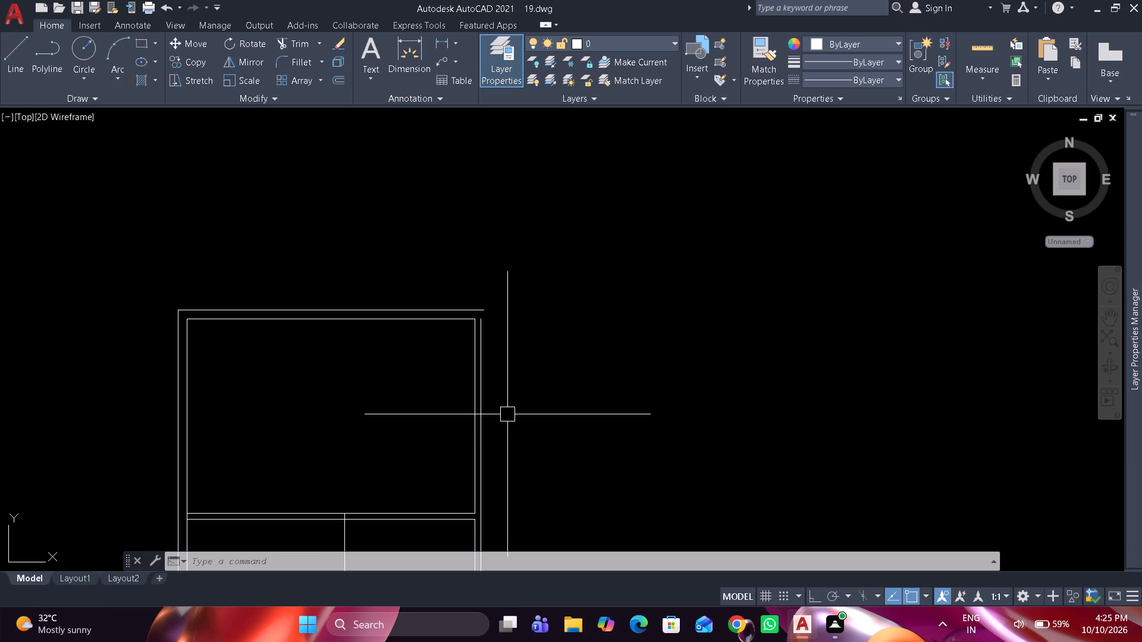
pyautogui.moveTo(507, 414); pyautogui.dragTo(507, 439, button='middle')
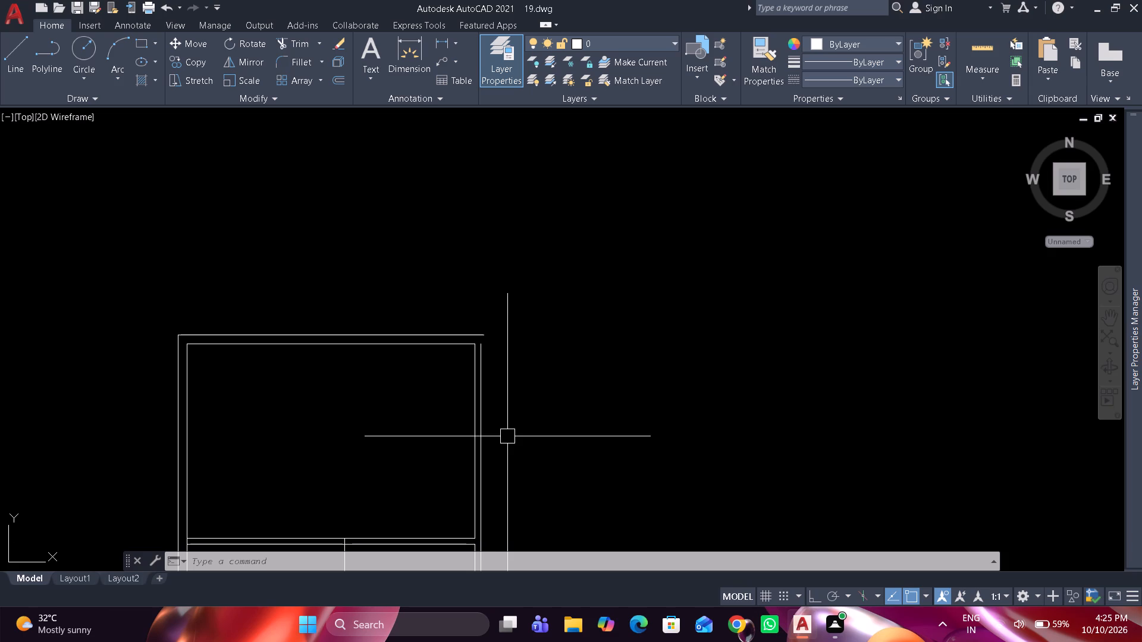
pyautogui.write('o 5')
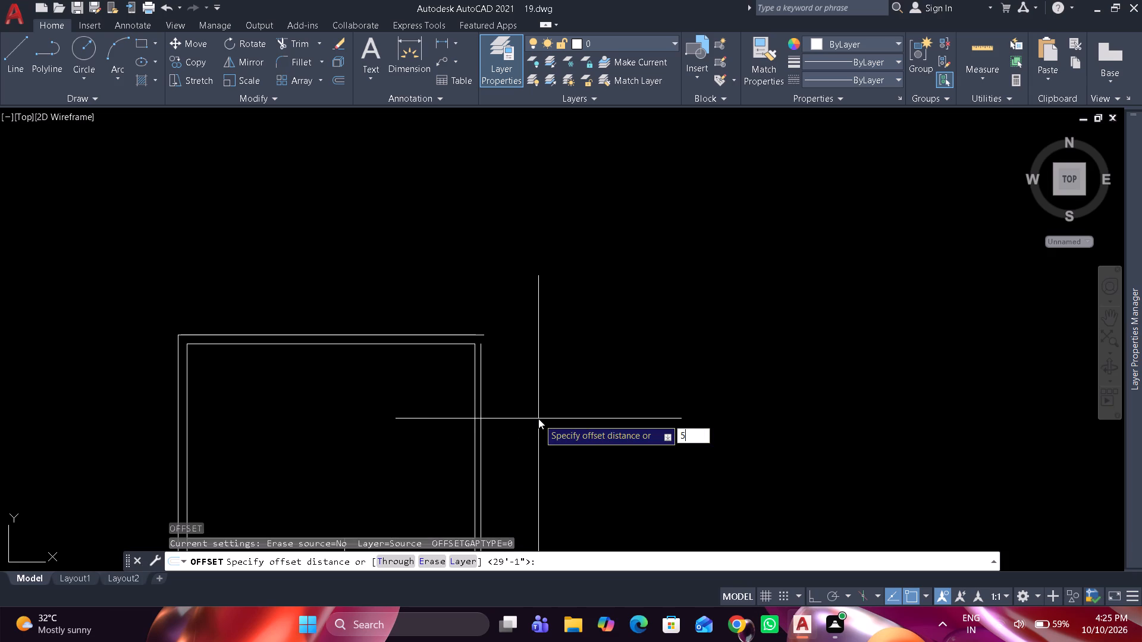
pyautogui.write('\'6"')
pyautogui.press('Return')
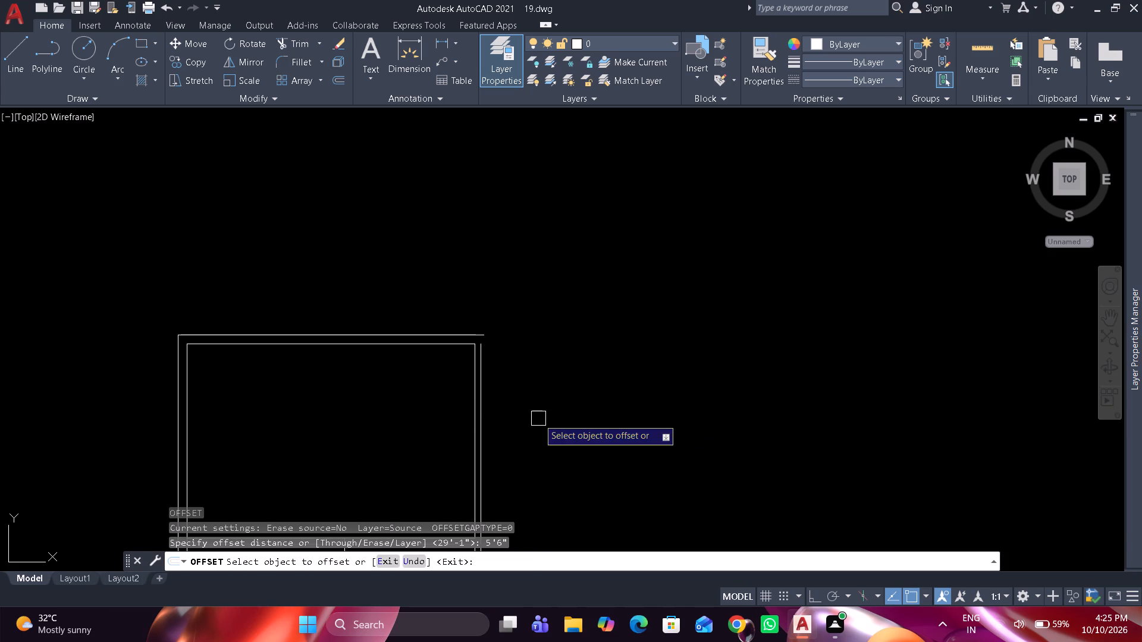
pyautogui.moveTo(487, 413); pyautogui.dragTo(497, 408)
pyautogui.click(645, 394)
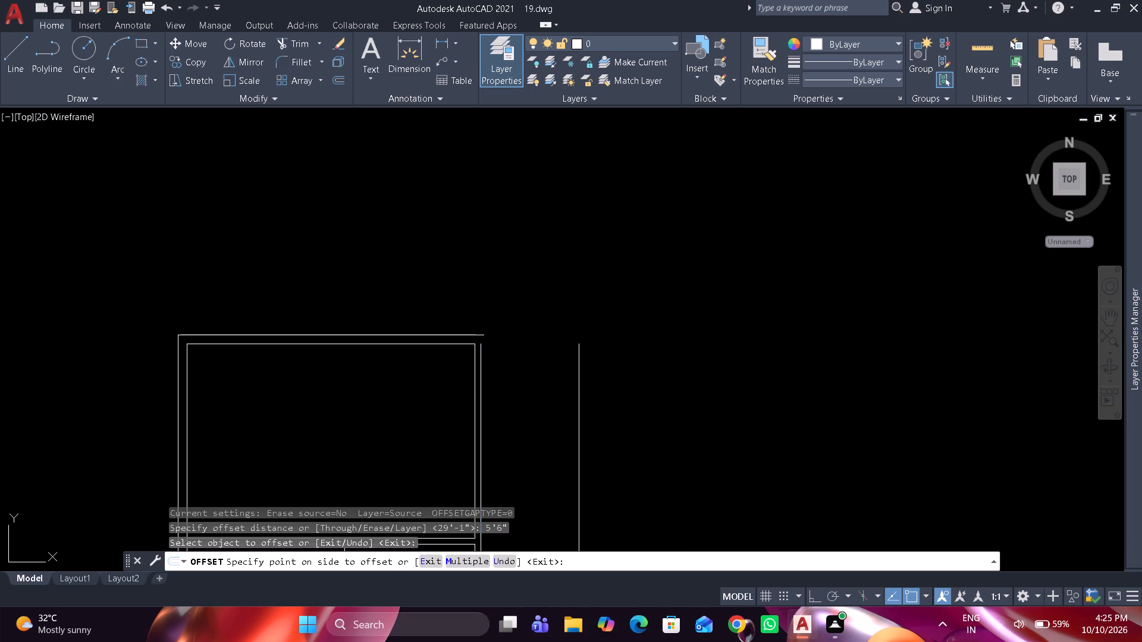
pyautogui.press('space')
# Offset the new vertical line 4" to the right to form a second vertical partition.
pyautogui.press('space')
pyautogui.write('4"')
pyautogui.press('Return')
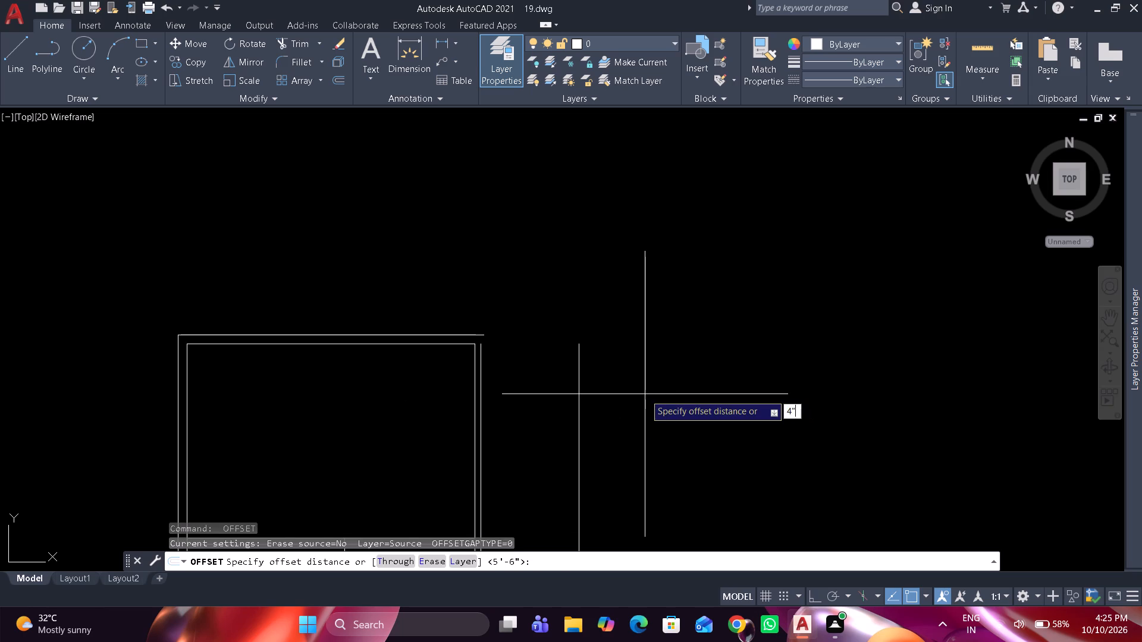
pyautogui.press('space')
pyautogui.press('space')
pyautogui.press('space')
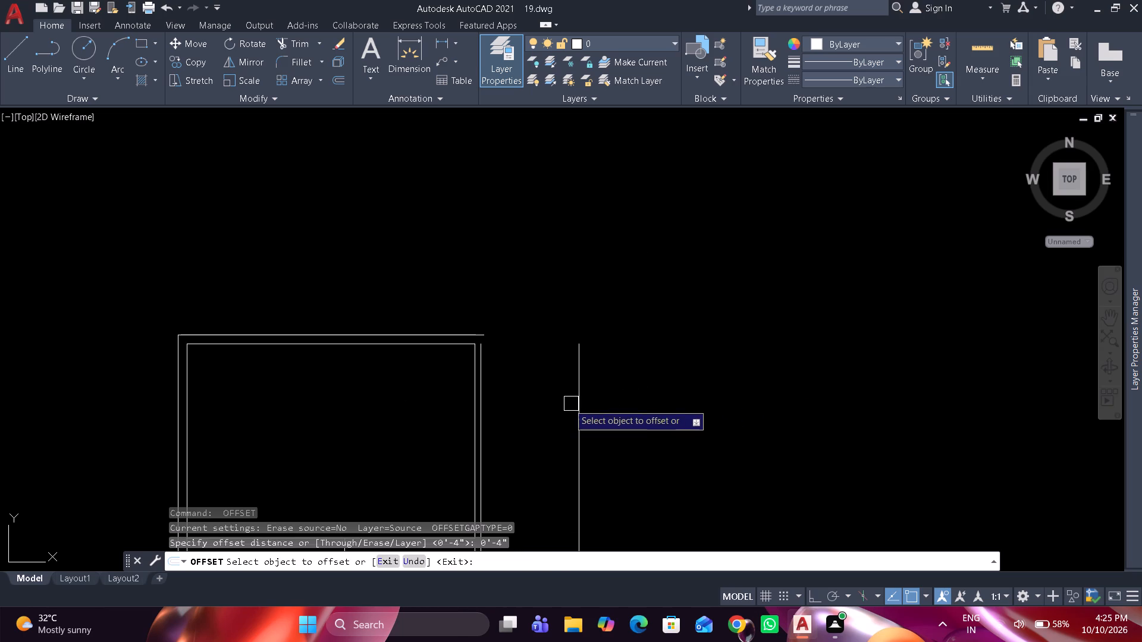
pyautogui.moveTo(579, 398); pyautogui.dragTo(611, 389)
pyautogui.click(681, 377)
pyautogui.press('space')
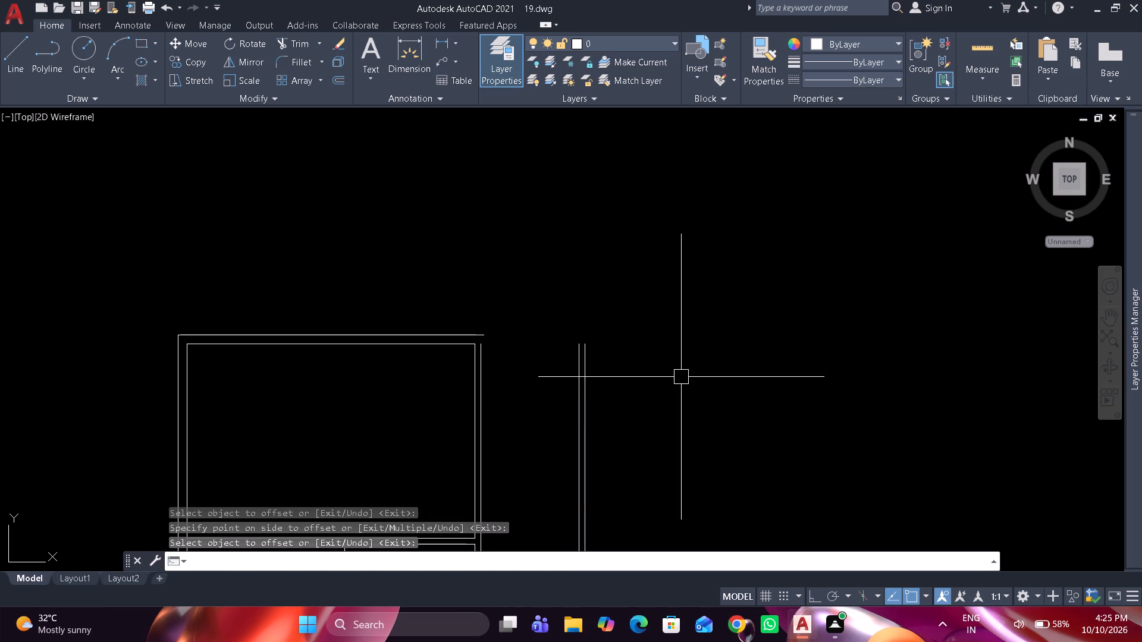
# Offset the right-hand line of the new 4" partition 11'1" to the right.
pyautogui.press('space')
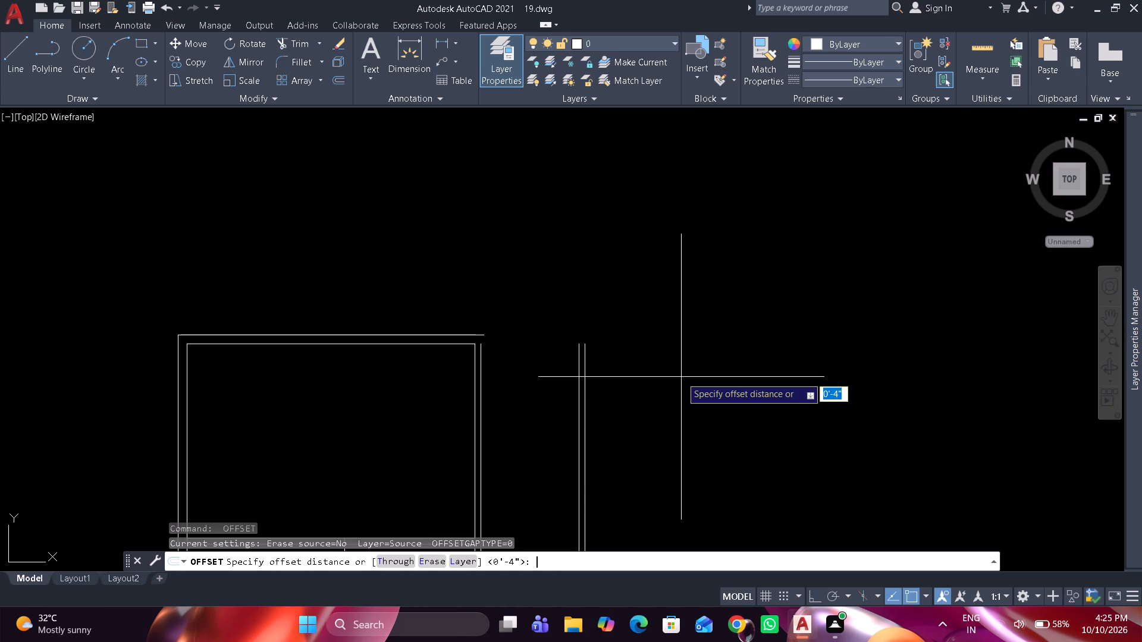
pyautogui.write('11\'1"')
pyautogui.press('Return')
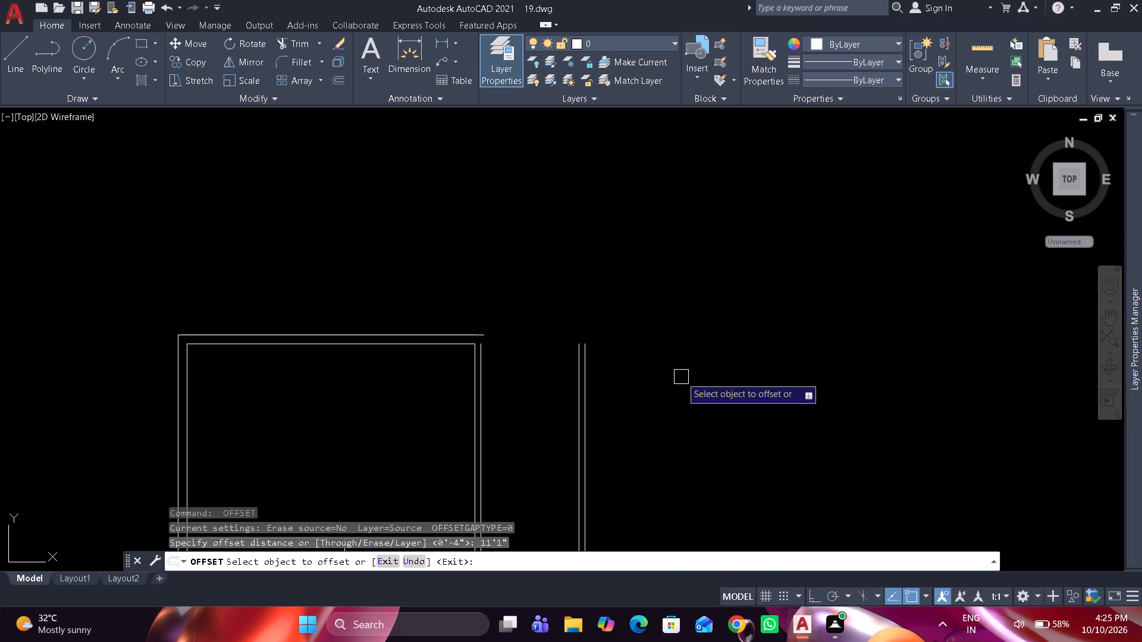
pyautogui.moveTo(588, 411); pyautogui.dragTo(632, 398)
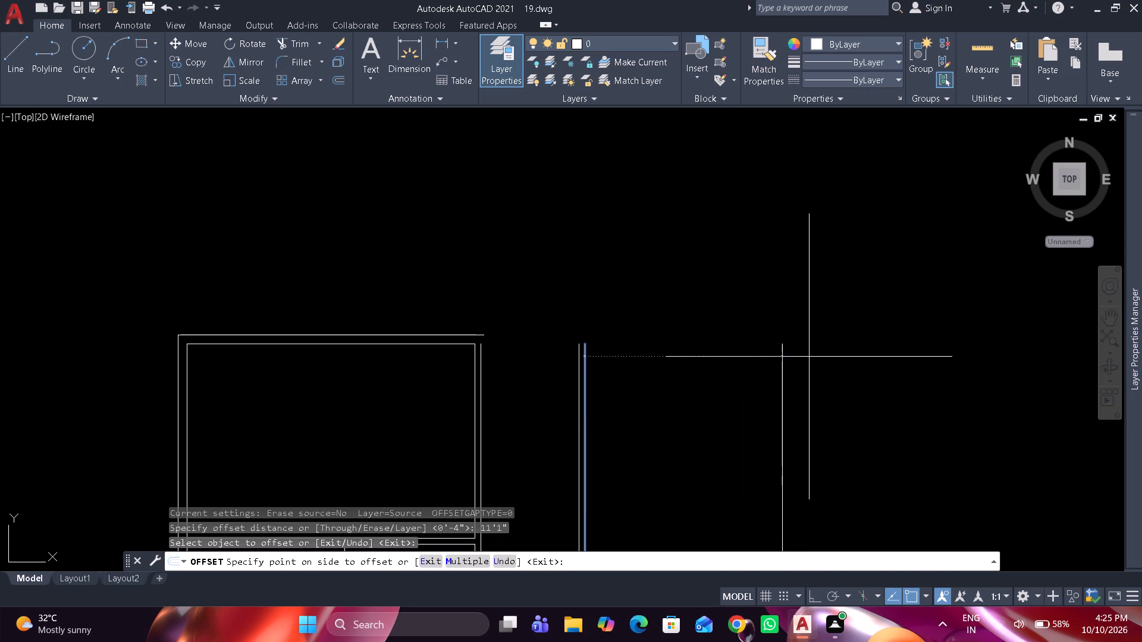
pyautogui.click(809, 357)
pyautogui.press('space')
# Offset the rightmost vertical line 6" outward to form the right outer wall.
pyautogui.press('space')
pyautogui.write('6"')
pyautogui.press('Return')
pyautogui.moveTo(782, 366); pyautogui.dragTo(818, 357)
pyautogui.click(881, 345)
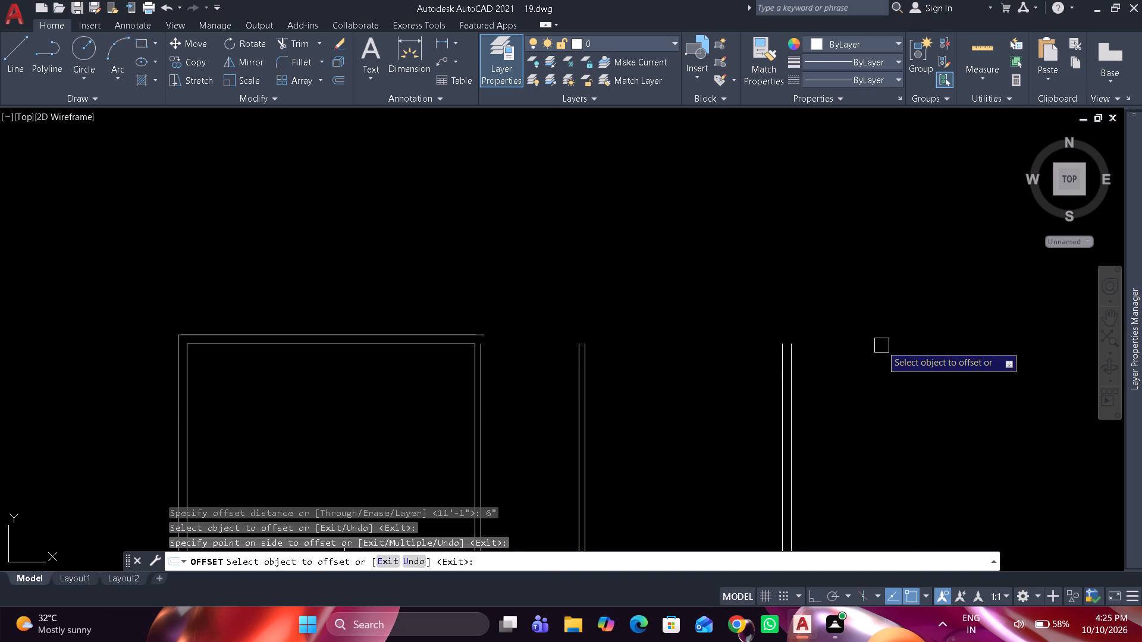
pyautogui.press('space')
# Fillet the top wall's inner and outer lines with the new right wall's inner and outer lines into square zero-radius corners.
pyautogui.write('f m')
pyautogui.press('space')
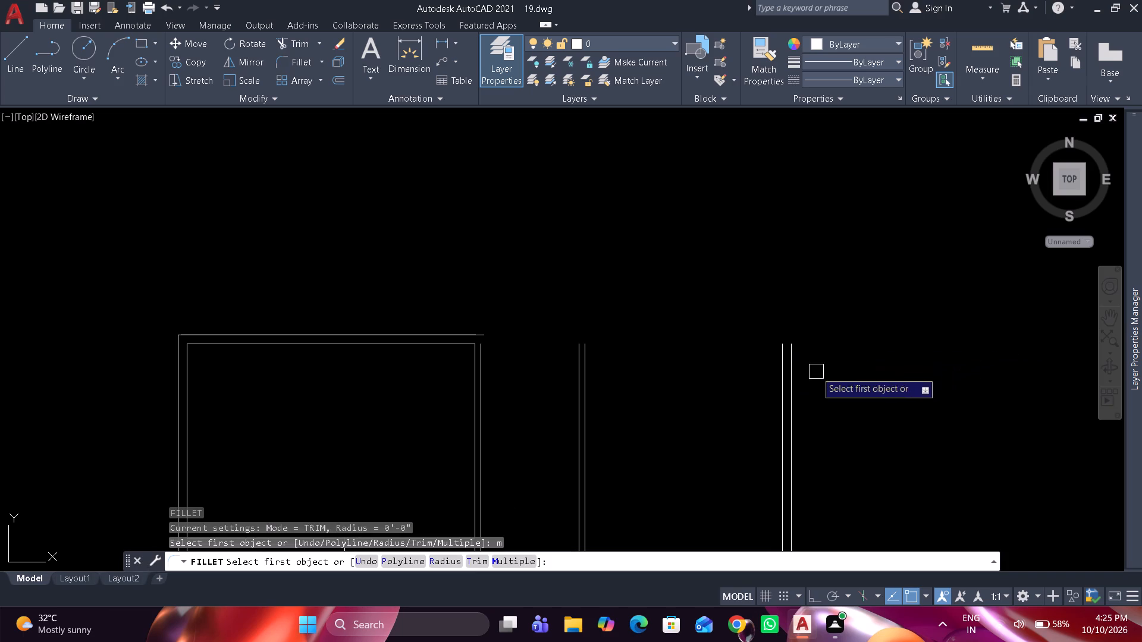
pyautogui.click(777, 376)
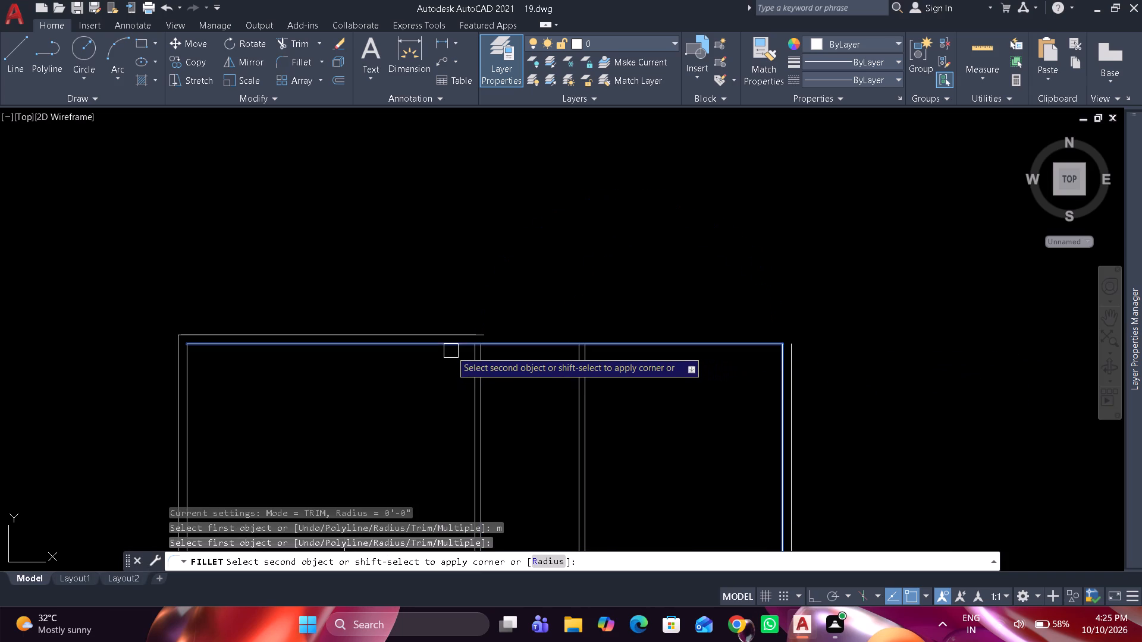
pyautogui.click(451, 351)
pyautogui.moveTo(462, 331); pyautogui.dragTo(487, 316)
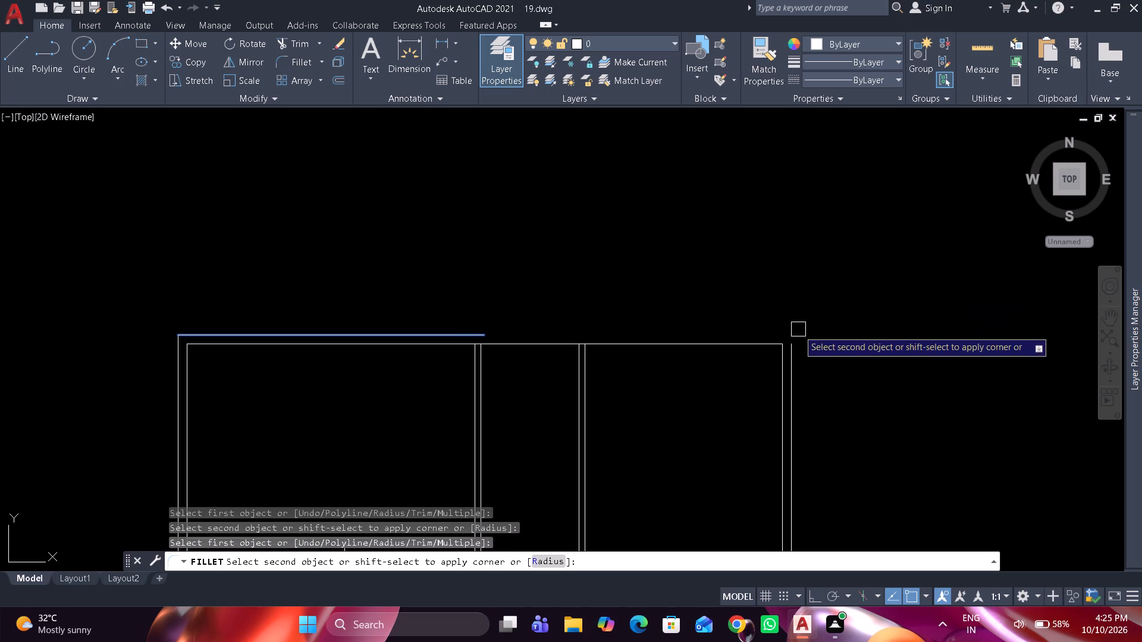
pyautogui.click(798, 358)
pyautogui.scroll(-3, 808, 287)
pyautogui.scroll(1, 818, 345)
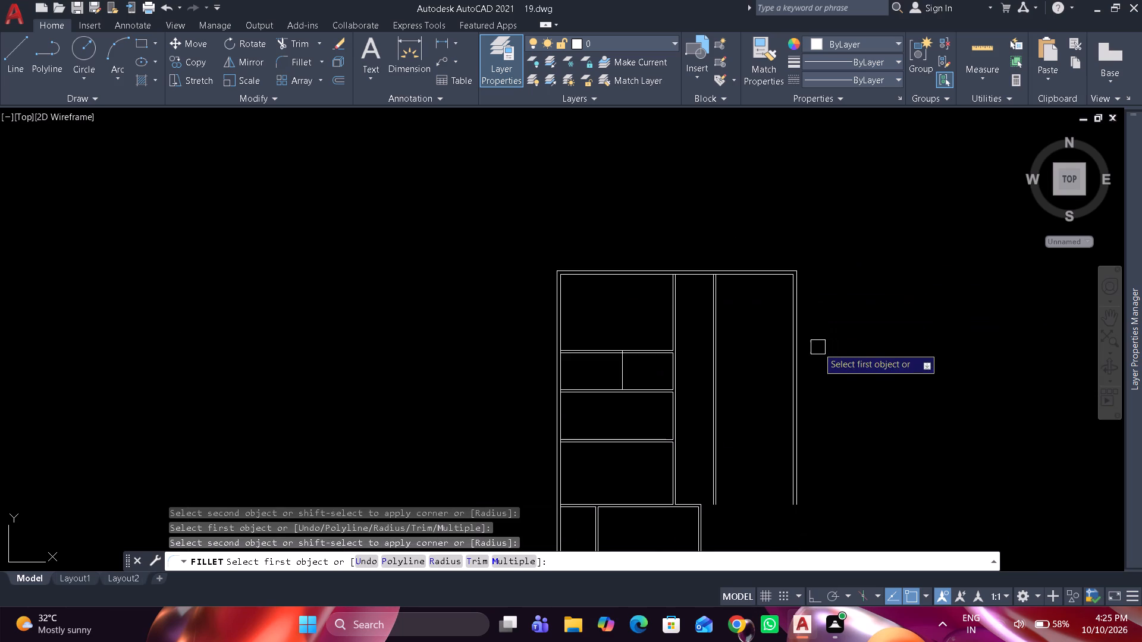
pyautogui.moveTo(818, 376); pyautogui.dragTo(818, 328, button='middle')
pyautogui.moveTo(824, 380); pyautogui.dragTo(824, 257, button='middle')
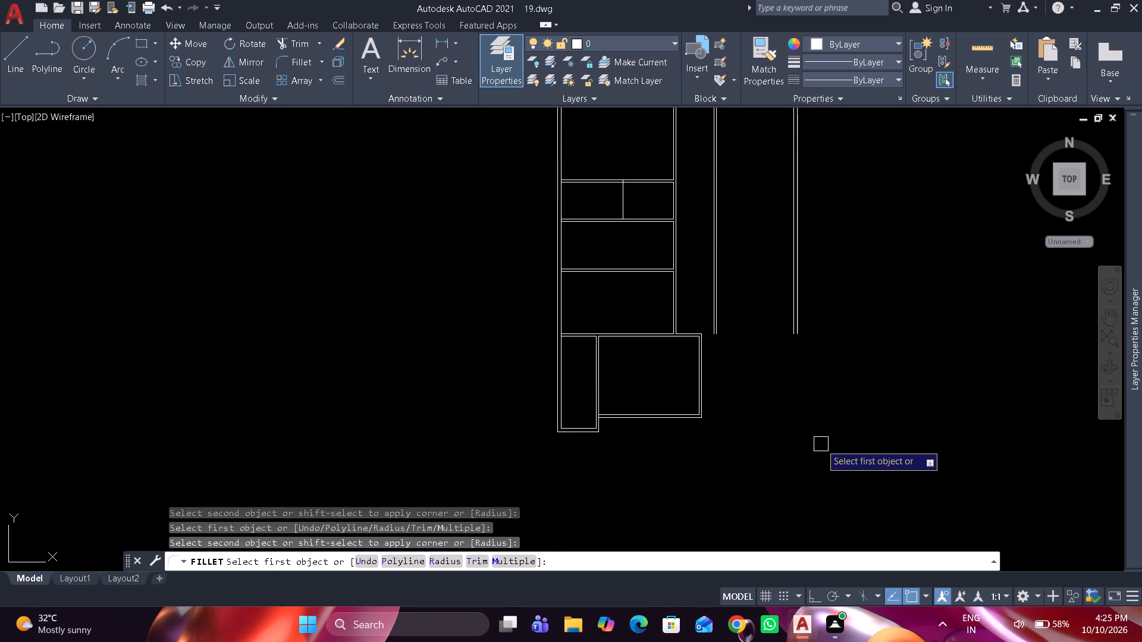
# Measure the horizontal distance from the middle partition's outer line to the right wall's inner line at their lower ends.
pyautogui.scroll(2, 821, 444)
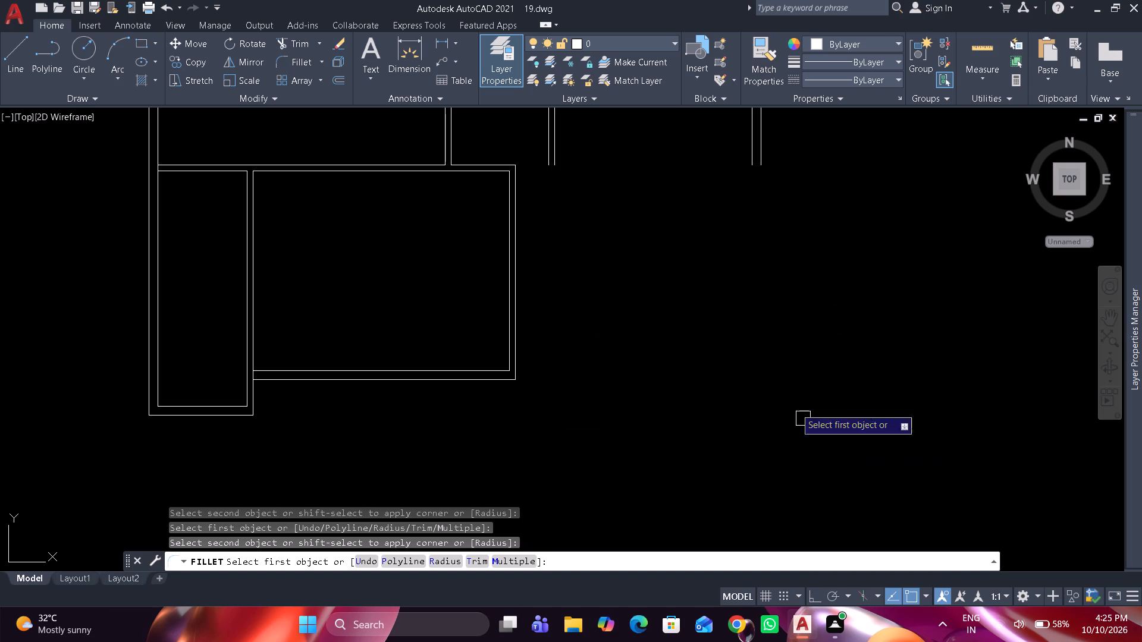
pyautogui.moveTo(751, 353); pyautogui.dragTo(748, 464, button='middle')
pyautogui.scroll(-1, 690, 334)
pyautogui.moveTo(690, 333); pyautogui.dragTo(703, 454, button='middle')
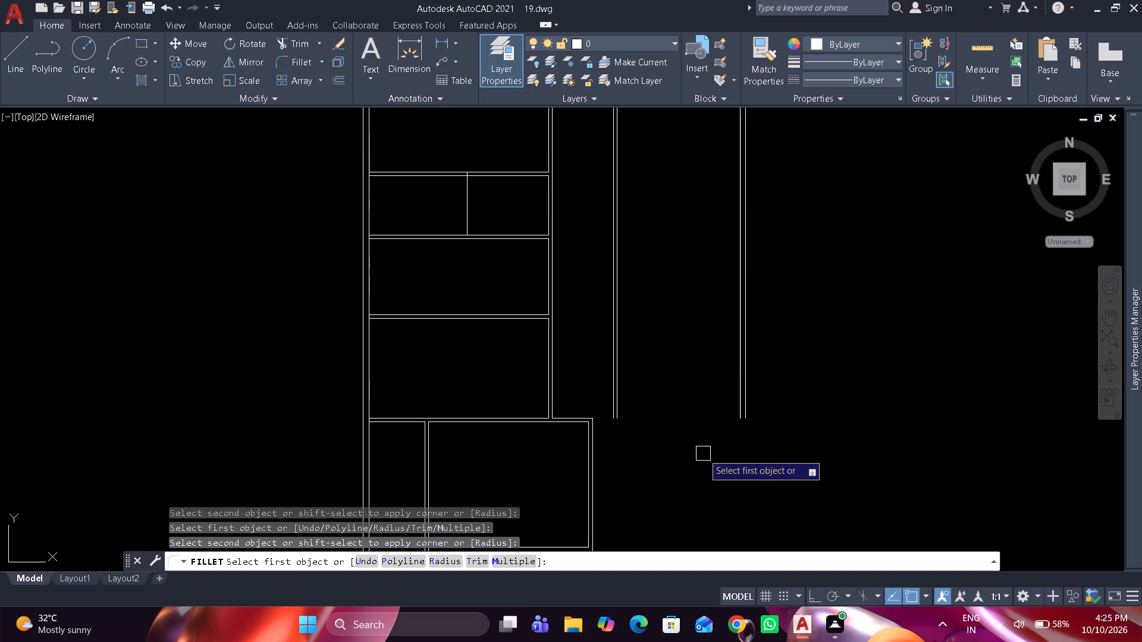
pyautogui.press('Escape')
pyautogui.write('dim')
pyautogui.press('space')
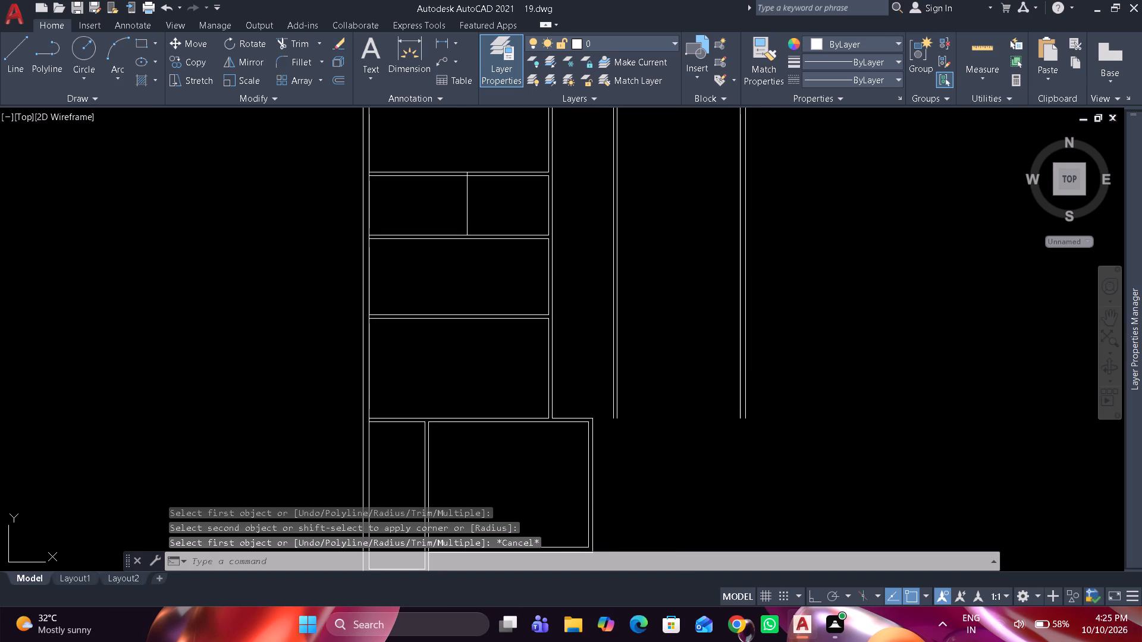
pyautogui.scroll(1, 676, 430)
pyautogui.moveTo(482, 414); pyautogui.dragTo(489, 413)
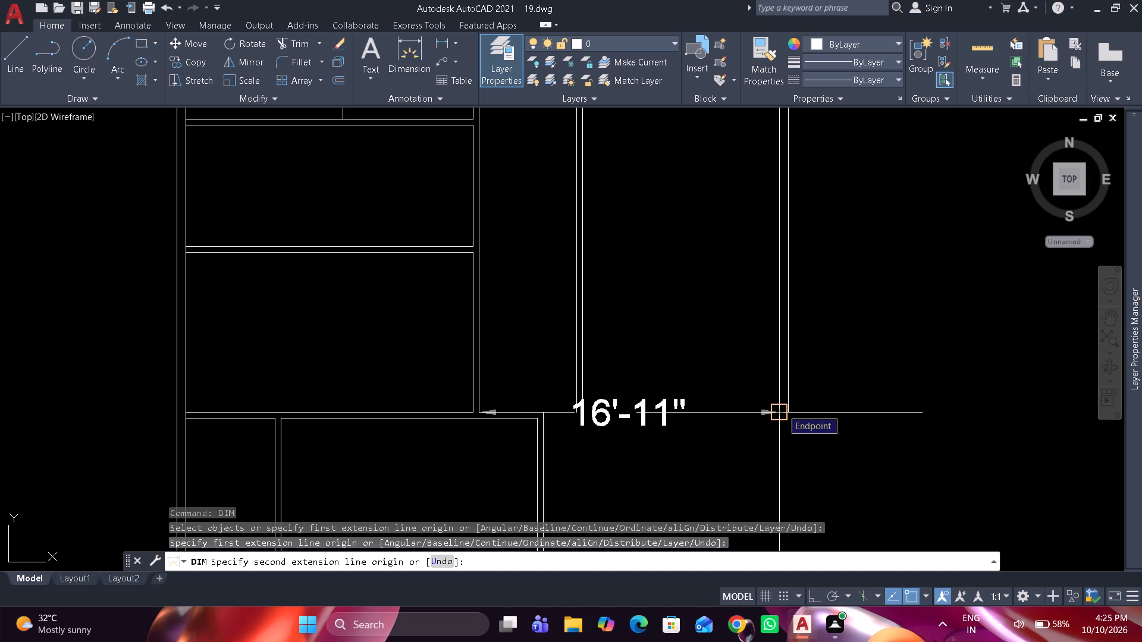
pyautogui.press('Escape')
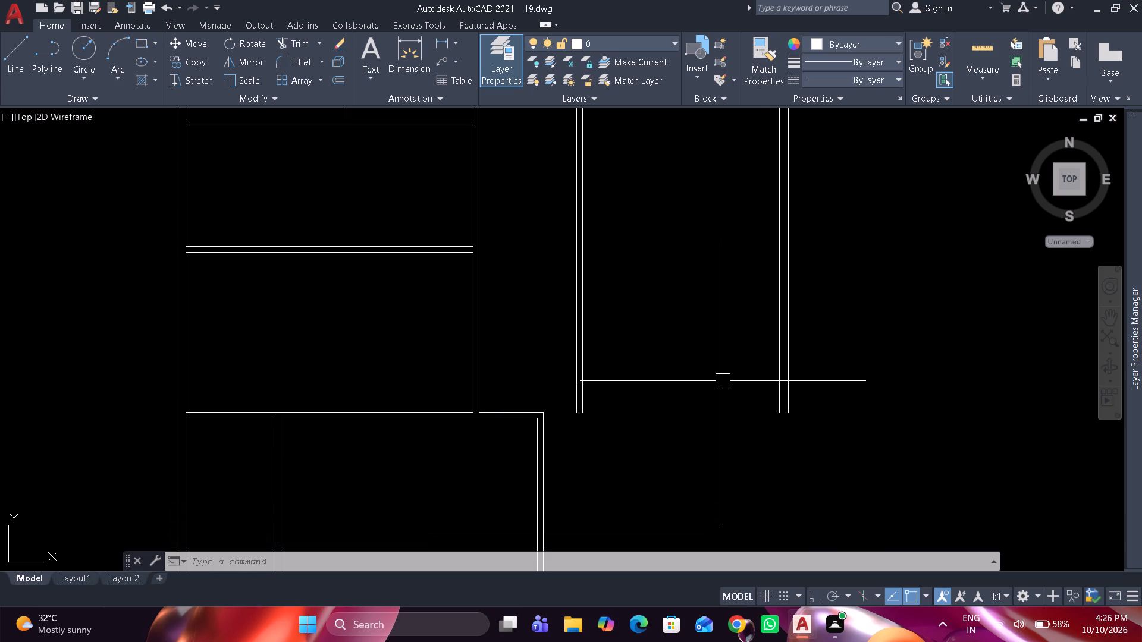
# Fillet the bottom wall's outer and inner lines with the right wall's matching lines into square zero-radius corners, using Multiple mode.
pyautogui.scroll(-1, 721, 351)
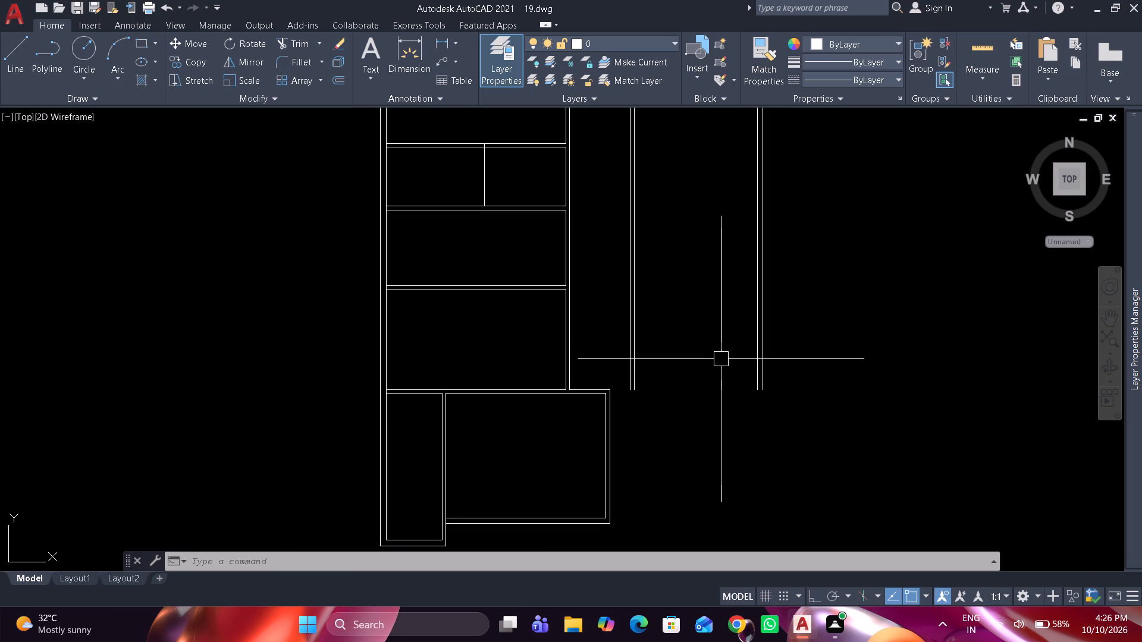
pyautogui.moveTo(717, 406); pyautogui.dragTo(719, 336, button='middle')
pyautogui.moveTo(711, 377); pyautogui.dragTo(713, 345, button='middle')
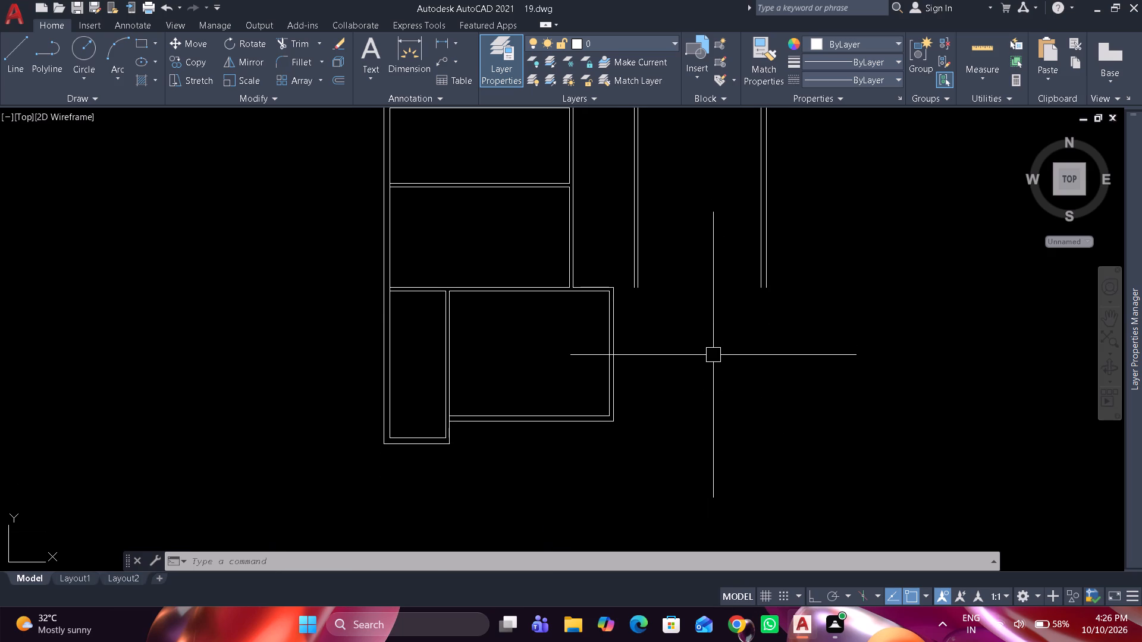
pyautogui.write('f m')
pyautogui.press('space')
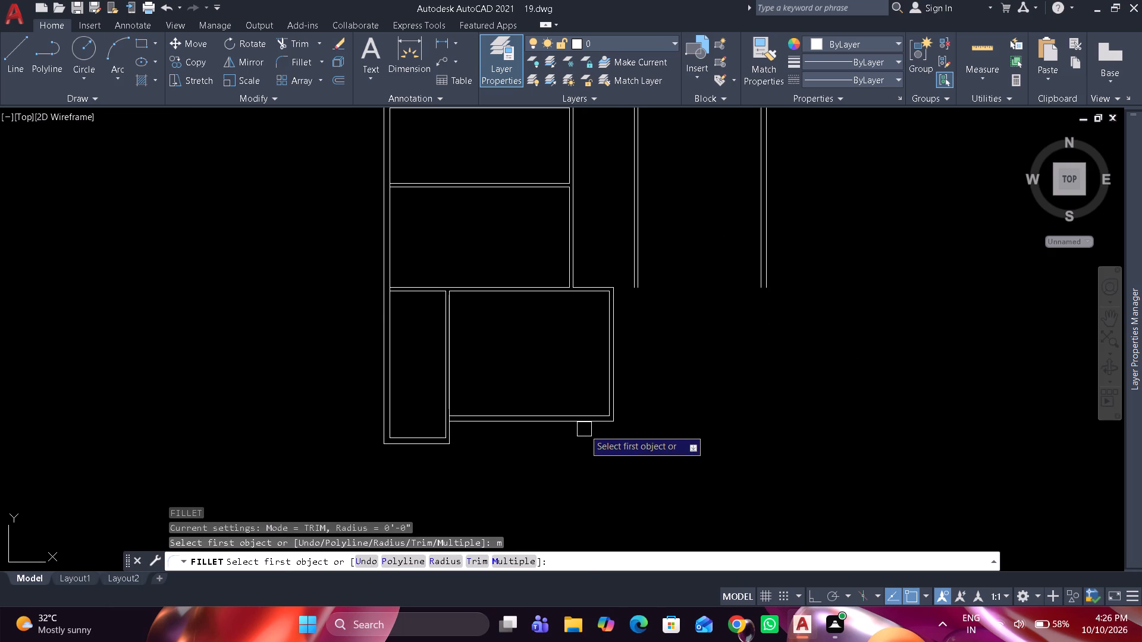
pyautogui.click(584, 427)
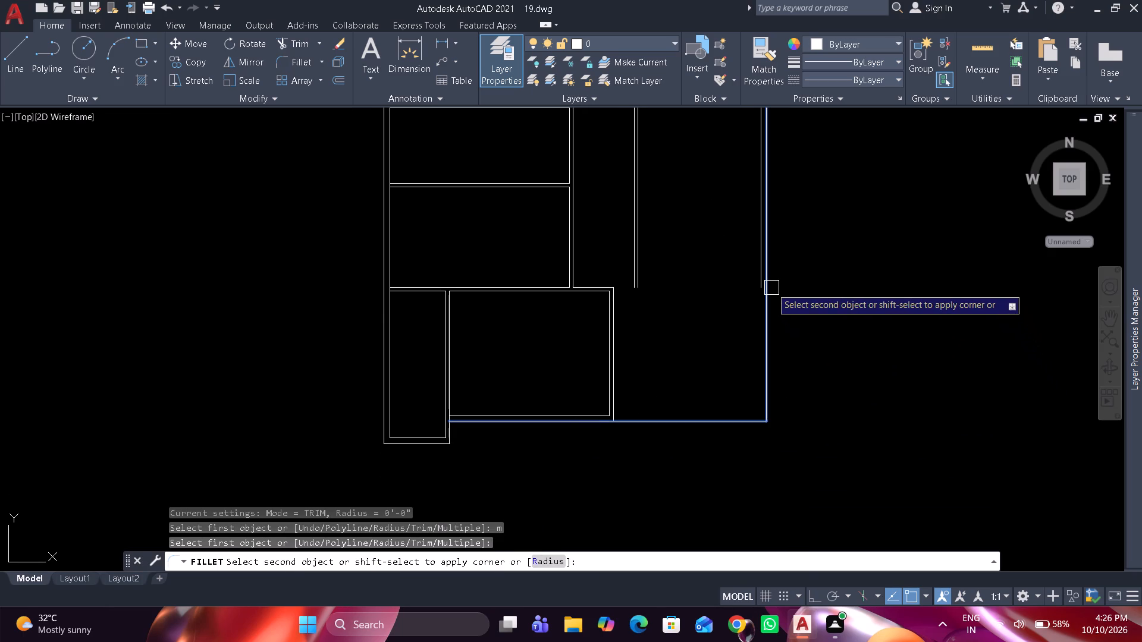
pyautogui.click(771, 288)
pyautogui.click(754, 280)
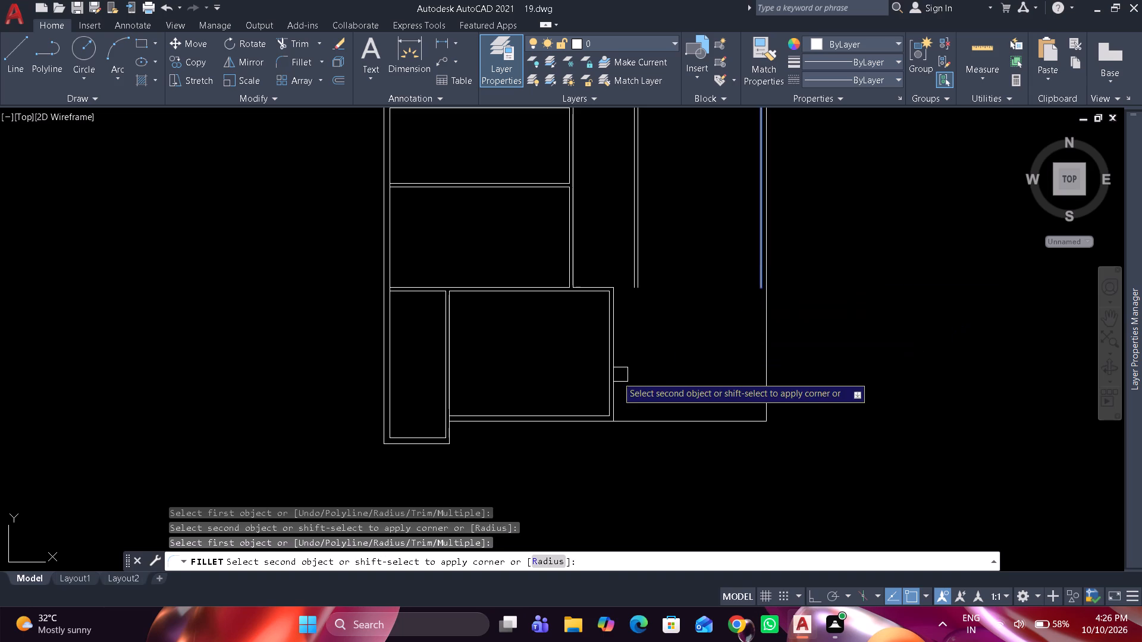
pyautogui.click(594, 412)
pyautogui.scroll(2, 638, 402)
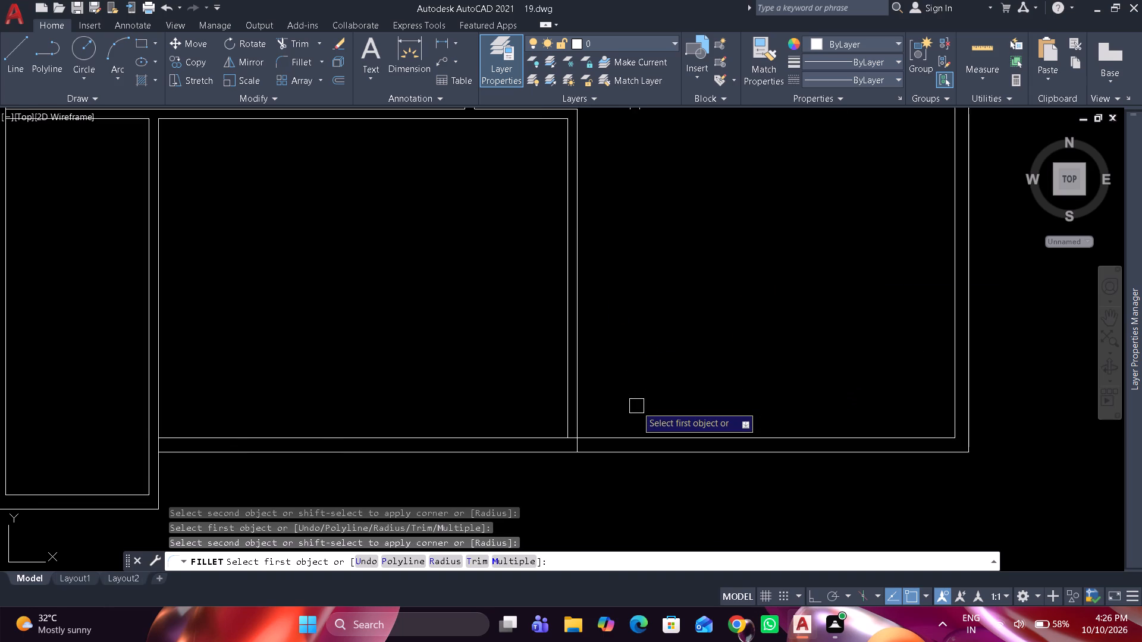
pyautogui.scroll(1, 636, 406)
pyautogui.moveTo(640, 401); pyautogui.dragTo(683, 350, button='middle')
pyautogui.press('space')
pyautogui.press('space')
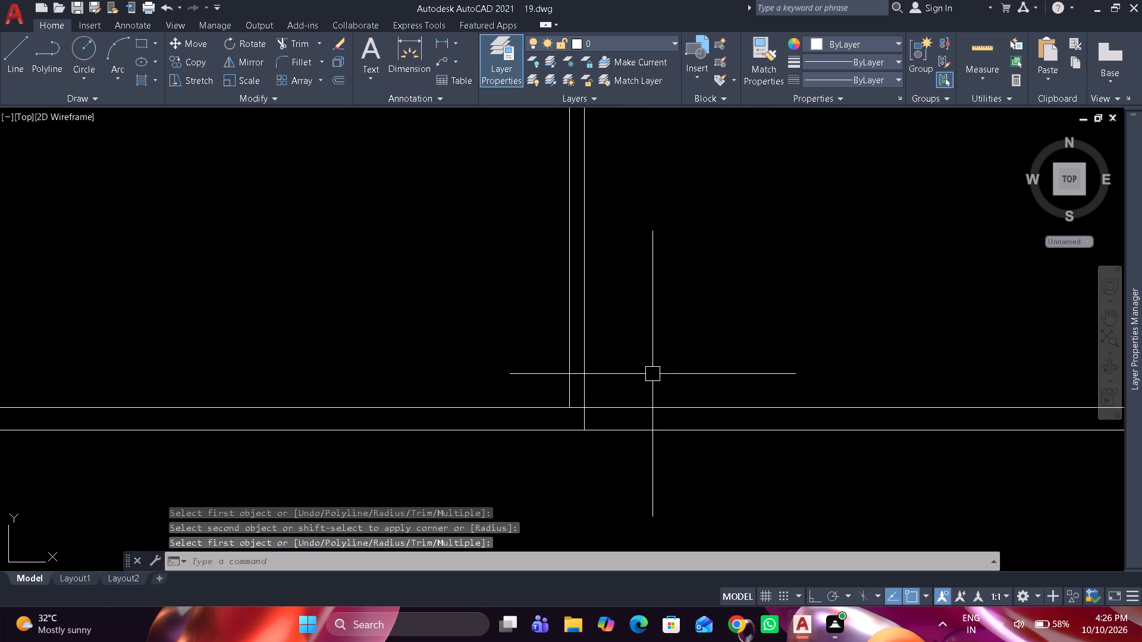
# Trim the partition line's short stub between the bottom wall's inner and outer lines.
pyautogui.write('tr')
pyautogui.press('space')
pyautogui.click(588, 418)
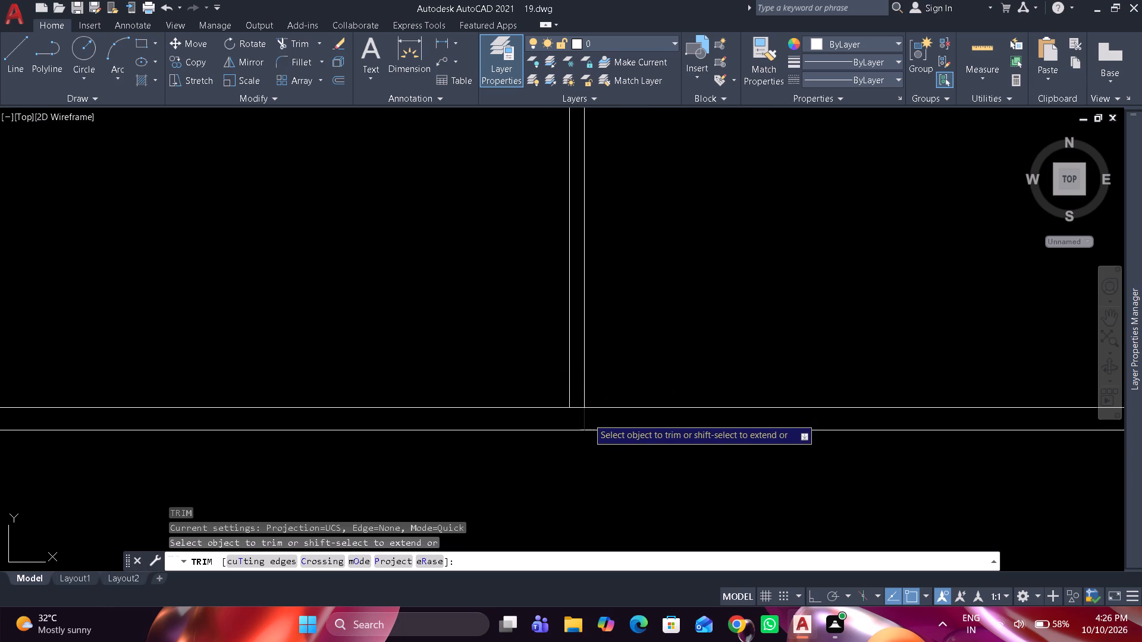
pyautogui.press('space')
# Offset the top wall's inner line 11'5" downward.
pyautogui.scroll(-6, 694, 300)
pyautogui.scroll(4, 695, 232)
pyautogui.moveTo(680, 192); pyautogui.dragTo(698, 292, button='middle')
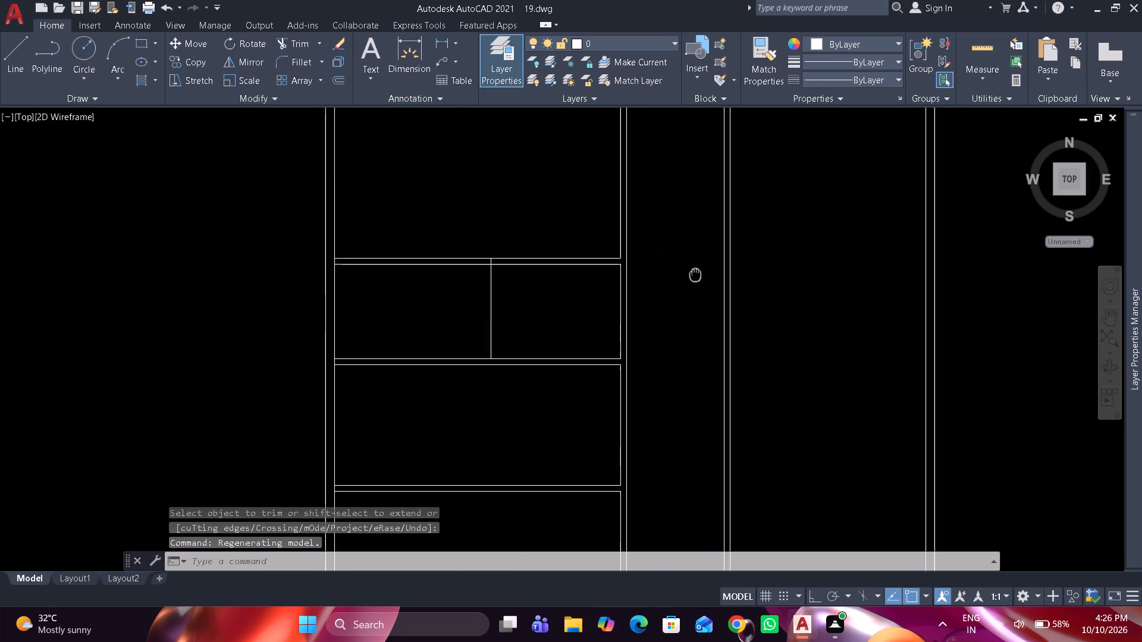
pyautogui.moveTo(698, 292); pyautogui.dragTo(699, 341, button='middle')
pyautogui.scroll(1, 695, 233)
pyautogui.moveTo(698, 238); pyautogui.dragTo(706, 346, button='middle')
pyautogui.write('o')
pyautogui.press('space')
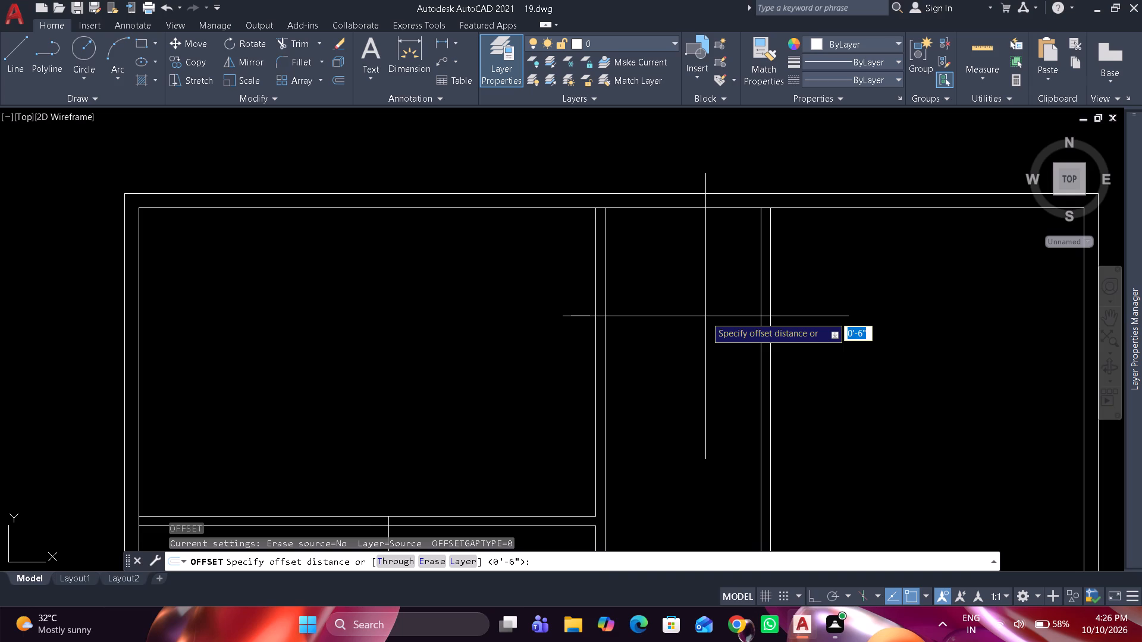
pyautogui.write('11\'5"')
pyautogui.press('Return')
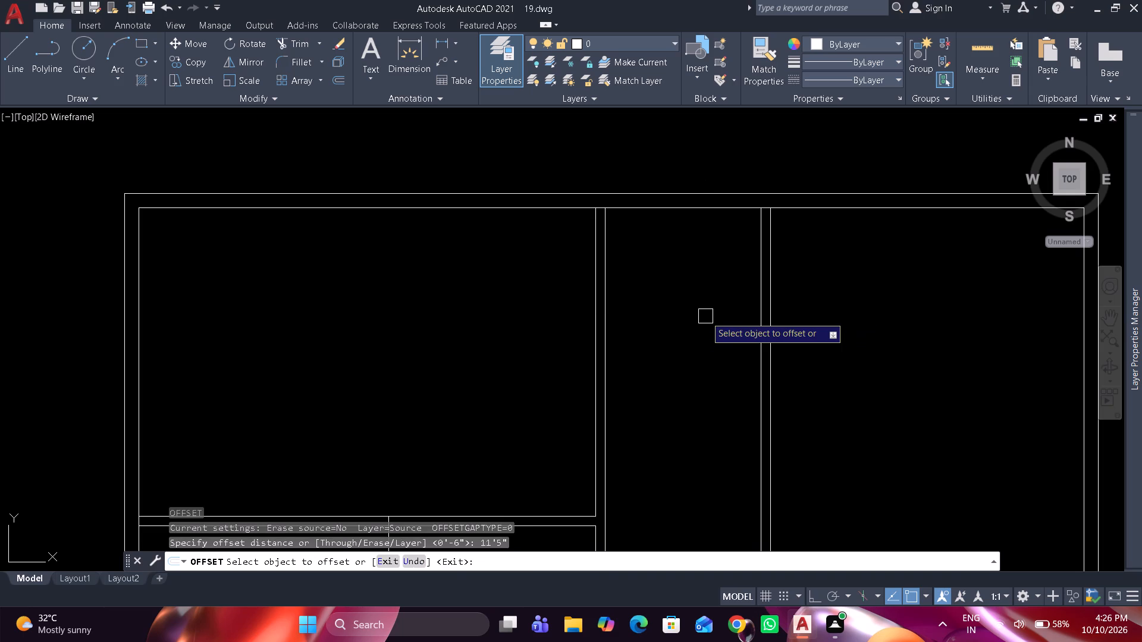
pyautogui.click(707, 213)
pyautogui.click(714, 273)
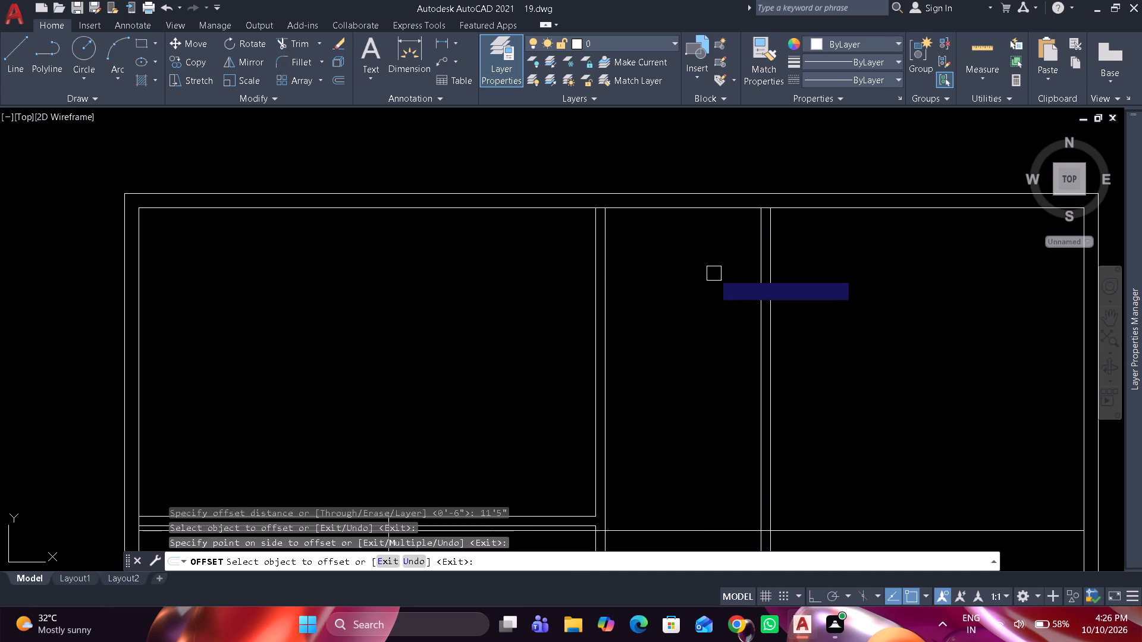
pyautogui.press('space')
# Move the top wall's two lines and the new horizontal offset line 5'6" upward together.
pyautogui.moveTo(690, 408); pyautogui.dragTo(661, 218, button='middle')
pyautogui.scroll(-1, 661, 216)
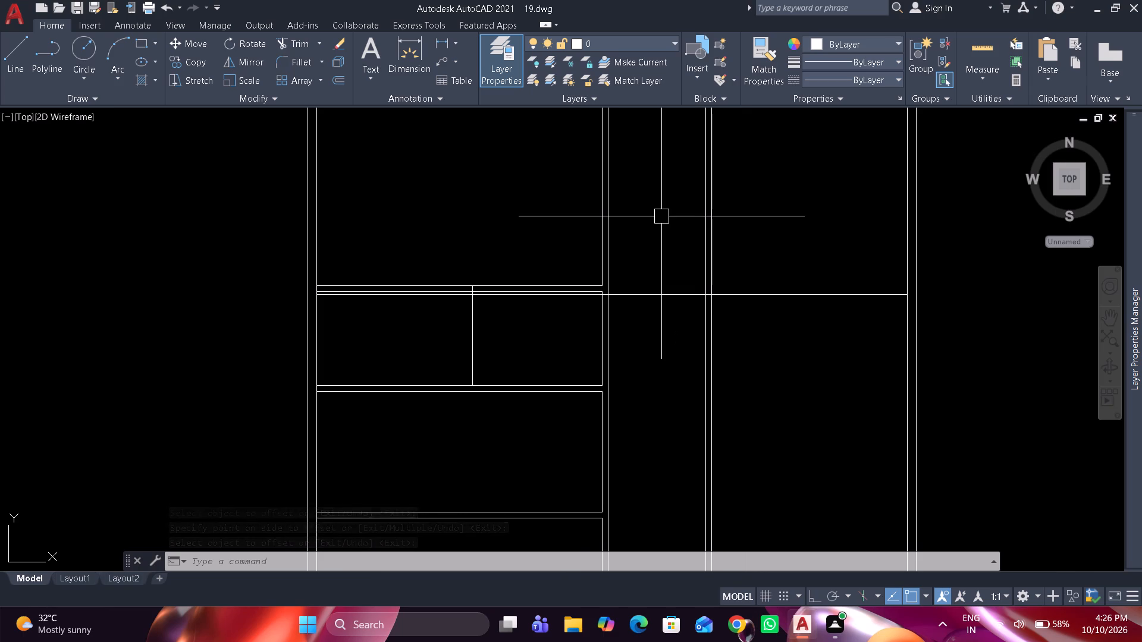
pyautogui.moveTo(661, 221); pyautogui.dragTo(657, 333, button='middle')
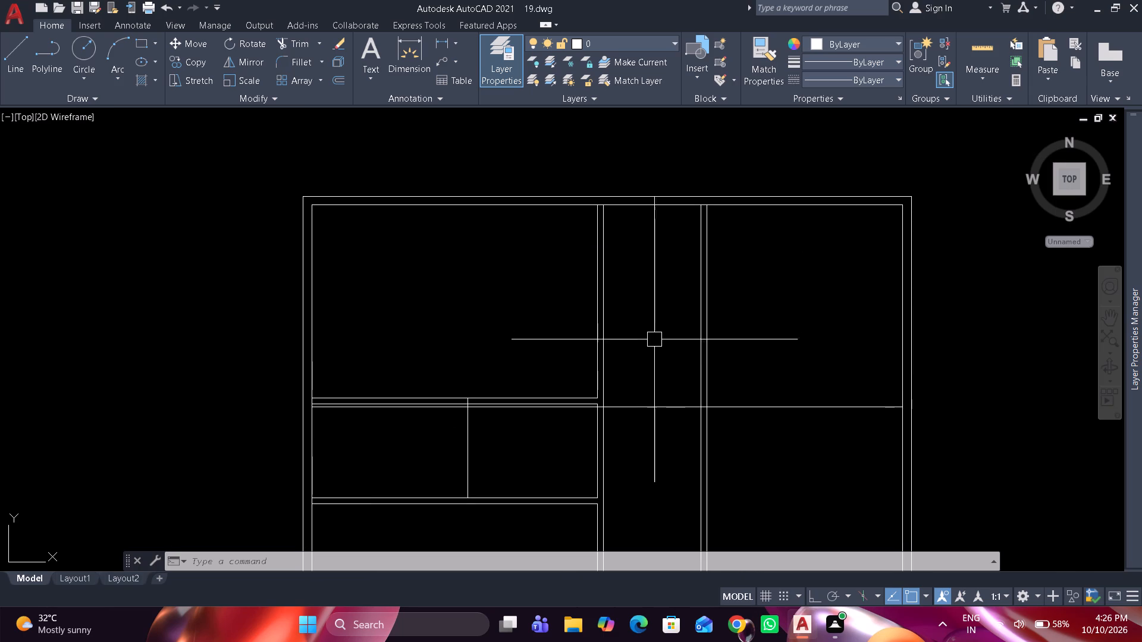
pyautogui.moveTo(659, 432); pyautogui.dragTo(651, 408)
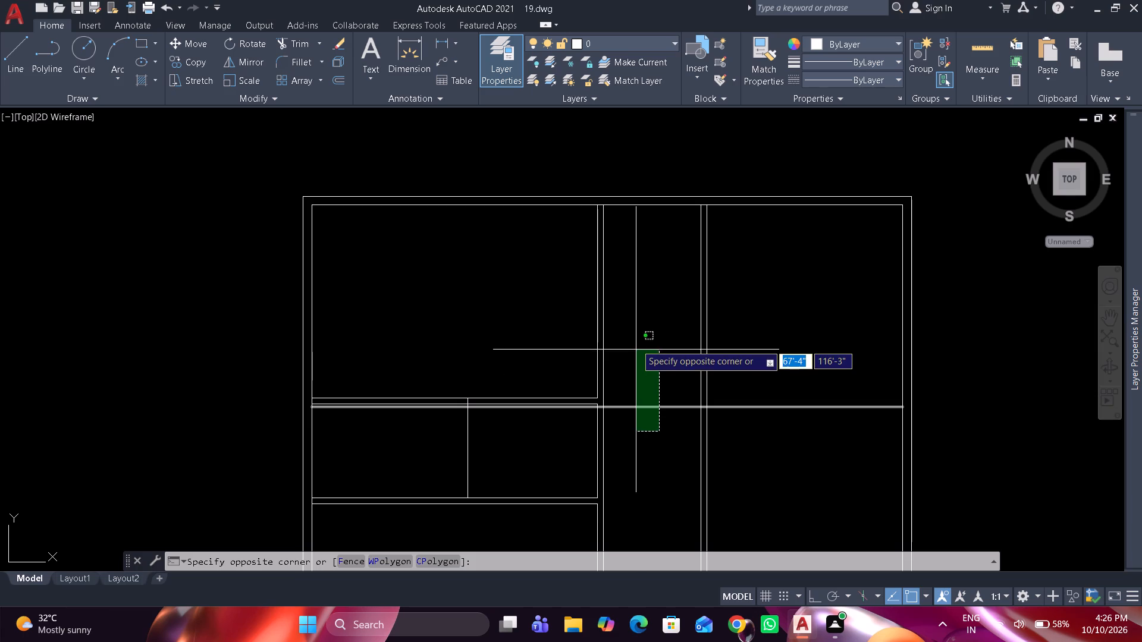
pyautogui.click(628, 182)
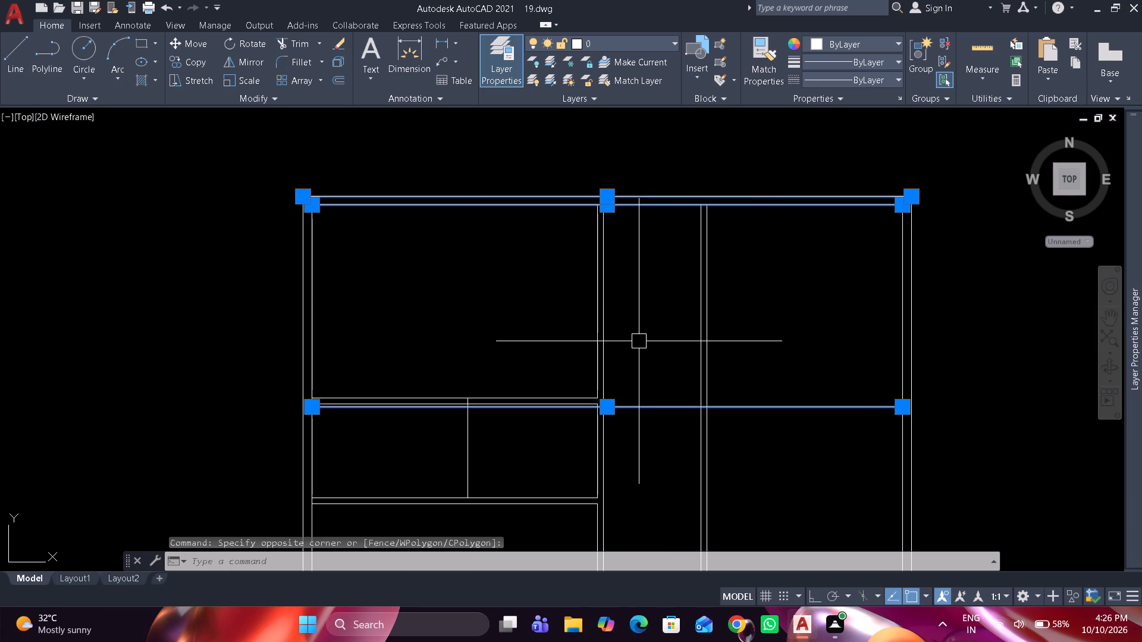
pyautogui.write('m')
pyautogui.press('space')
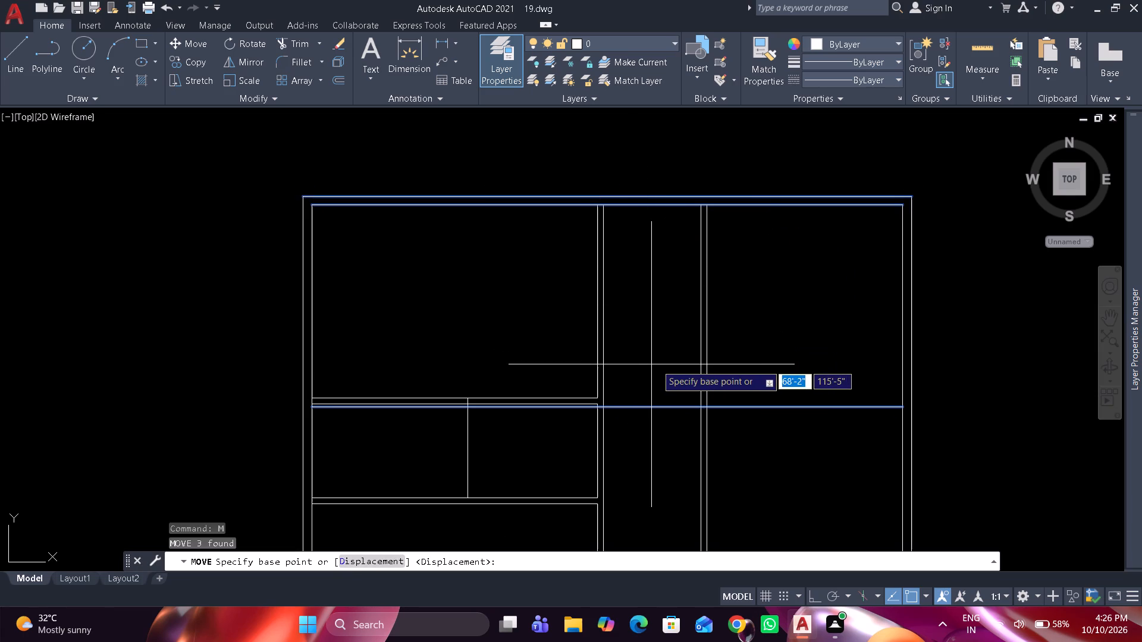
pyautogui.moveTo(801, 390); pyautogui.dragTo(802, 385)
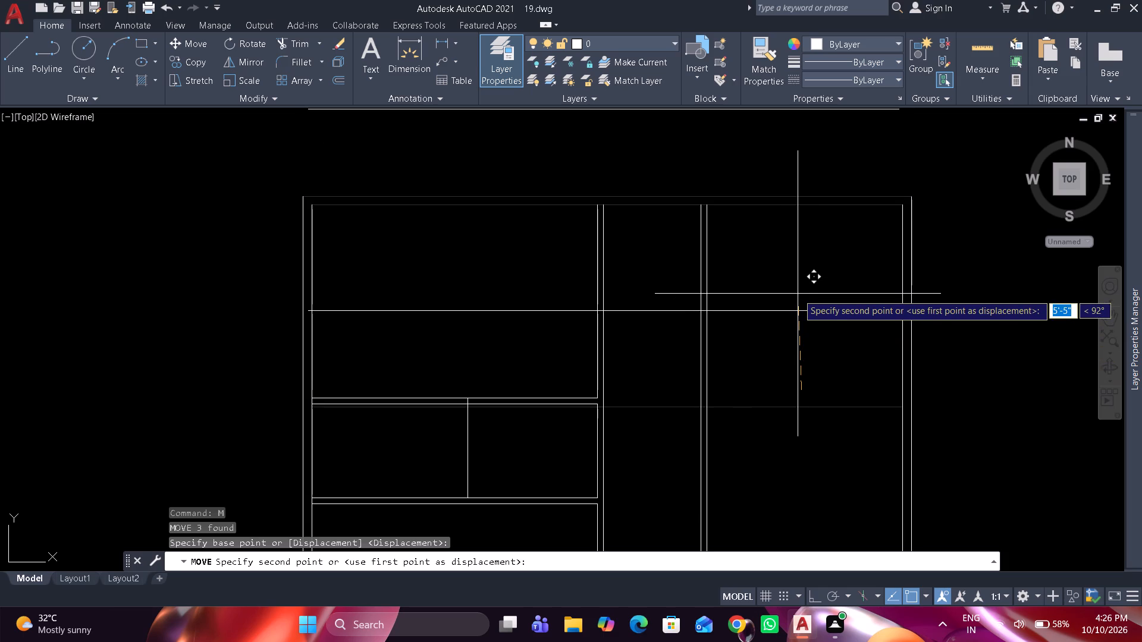
pyautogui.write('5\'6"')
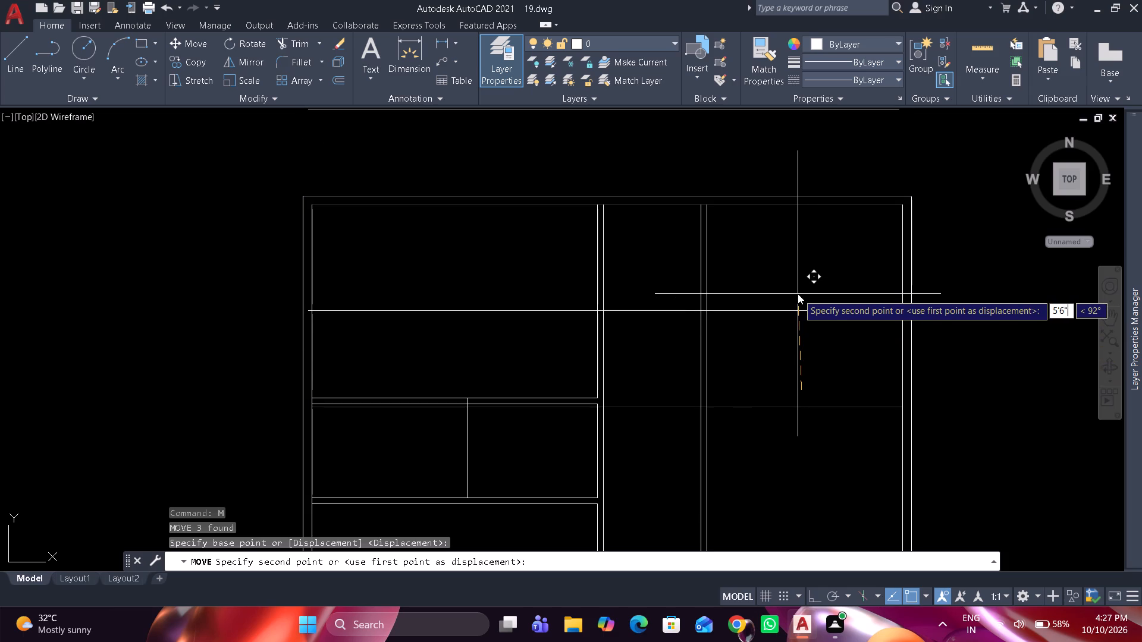
pyautogui.press('Return')
# Trim the moved horizontal offset line so only the piece inside the passage between the two vertical partitions remains.
pyautogui.moveTo(693, 259); pyautogui.dragTo(696, 394, button='middle')
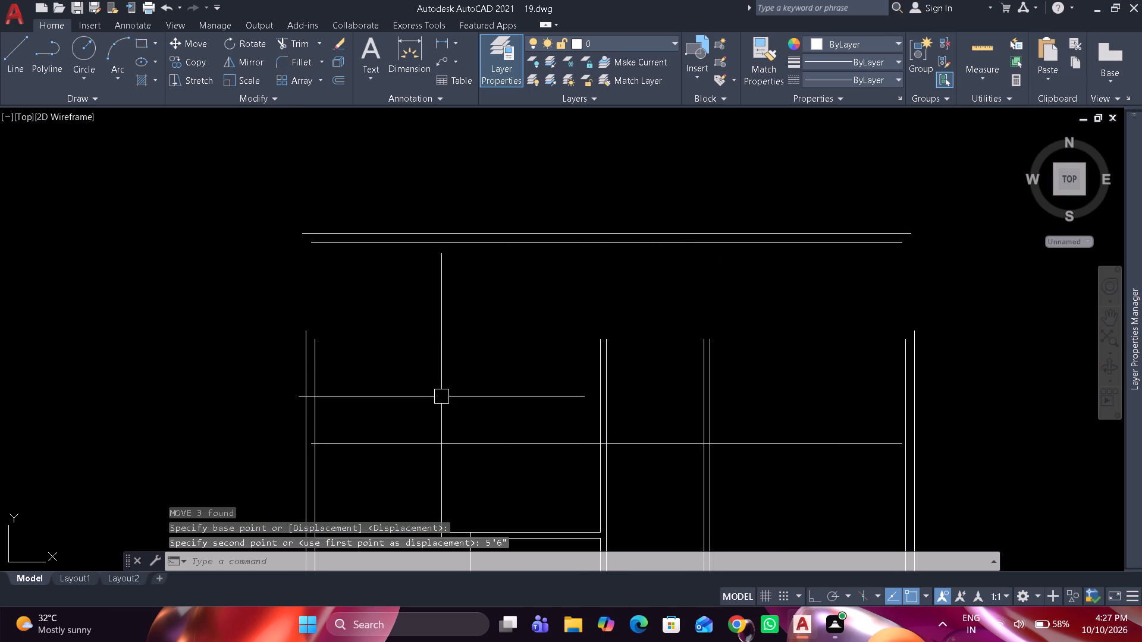
pyautogui.moveTo(378, 376); pyautogui.dragTo(378, 370, button='middle')
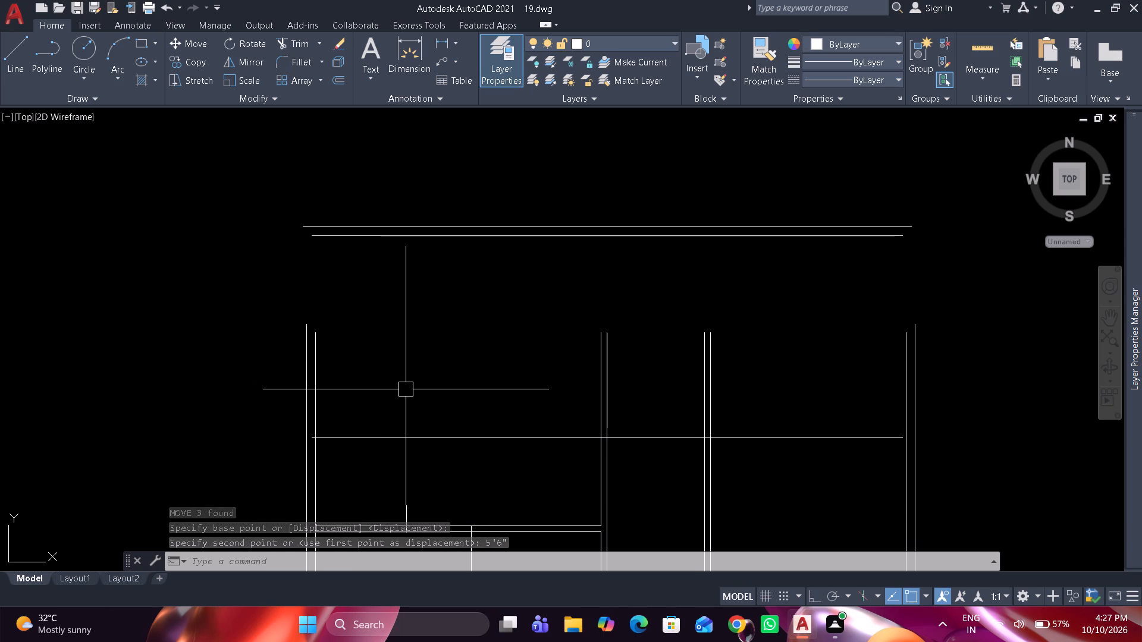
pyautogui.write('tr')
pyautogui.press('space')
pyautogui.scroll(3, 523, 457)
pyautogui.moveTo(551, 461); pyautogui.dragTo(241, 440, button='middle')
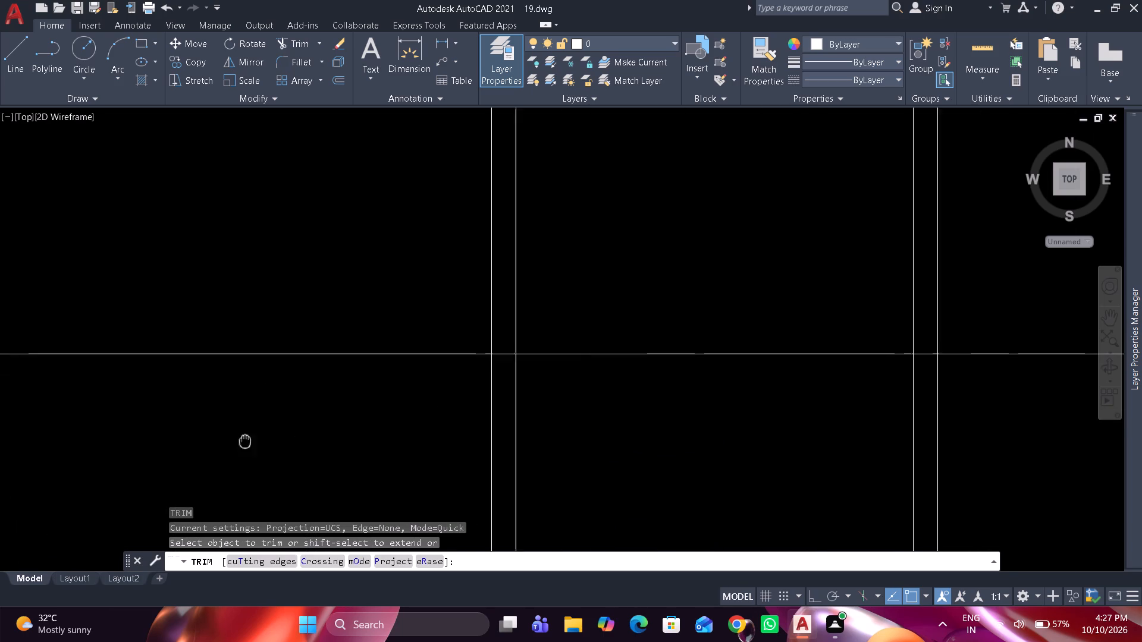
pyautogui.moveTo(241, 440); pyautogui.dragTo(239, 440, button='middle')
pyautogui.click(352, 353)
pyautogui.click(982, 357)
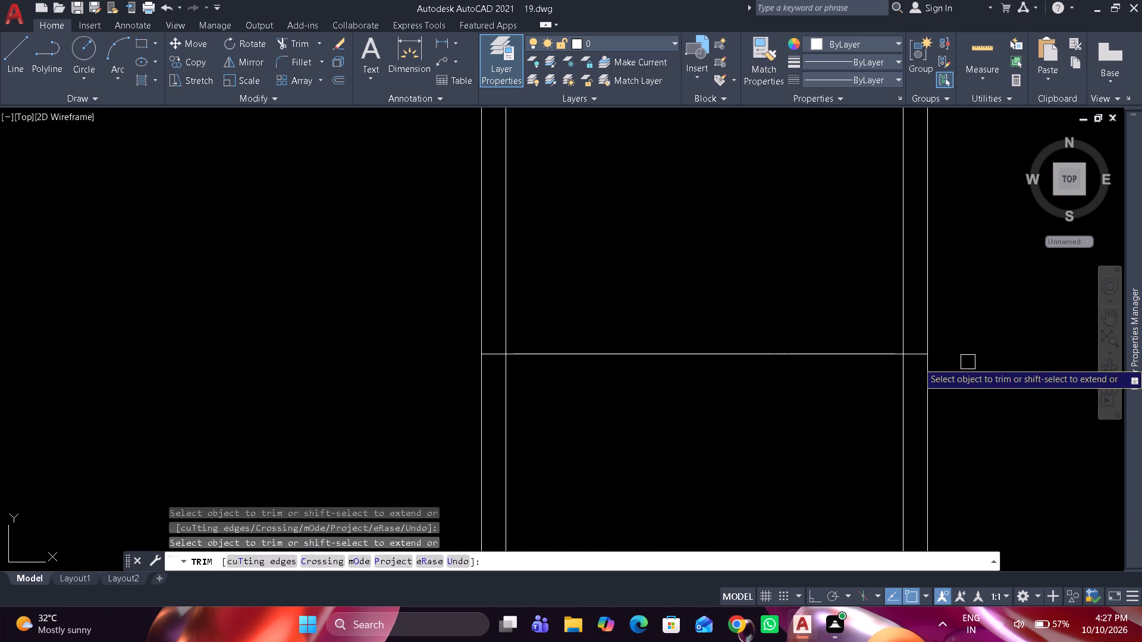
pyautogui.click(918, 355)
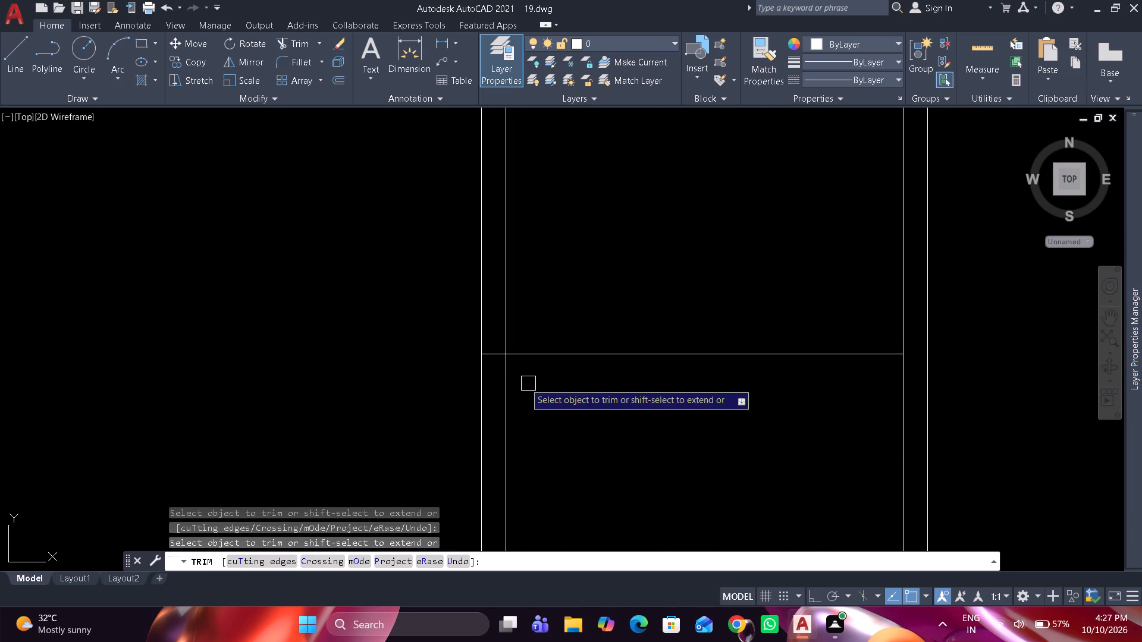
pyautogui.click(494, 353)
pyautogui.press('space')
# Extend all four lines of the two vertical partitions up to the raised top wall's inner line.
pyautogui.scroll(-4, 576, 242)
pyautogui.moveTo(578, 250); pyautogui.dragTo(586, 342, button='middle')
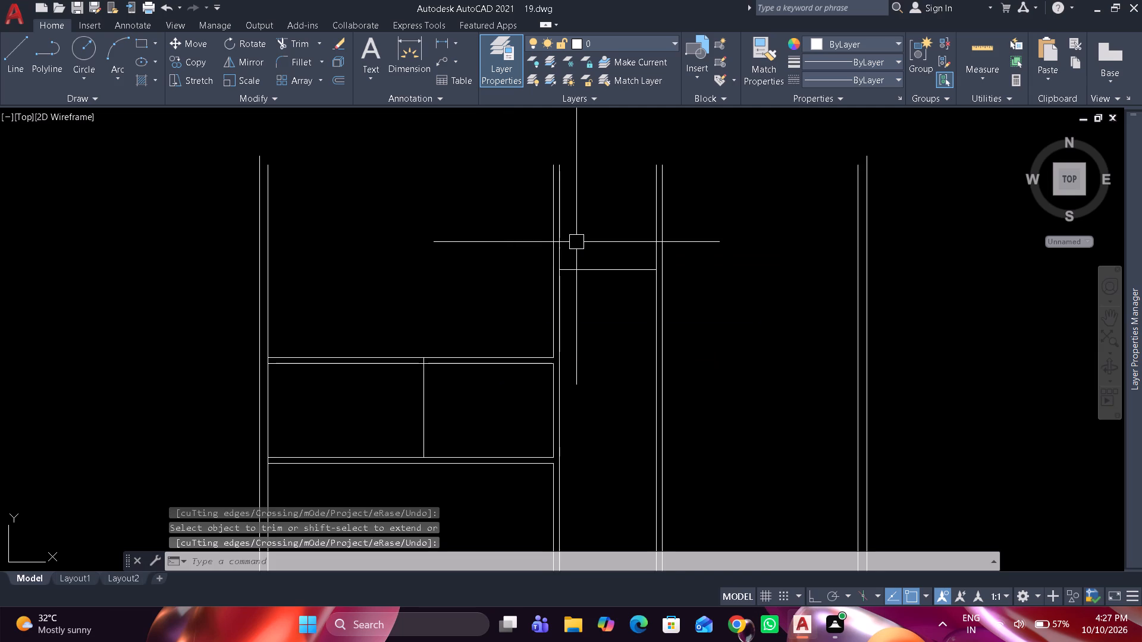
pyautogui.moveTo(586, 342); pyautogui.dragTo(589, 396, button='middle')
pyautogui.write('ex')
pyautogui.press('space')
pyautogui.moveTo(585, 344); pyautogui.dragTo(533, 344)
pyautogui.moveTo(644, 342); pyautogui.dragTo(705, 339)
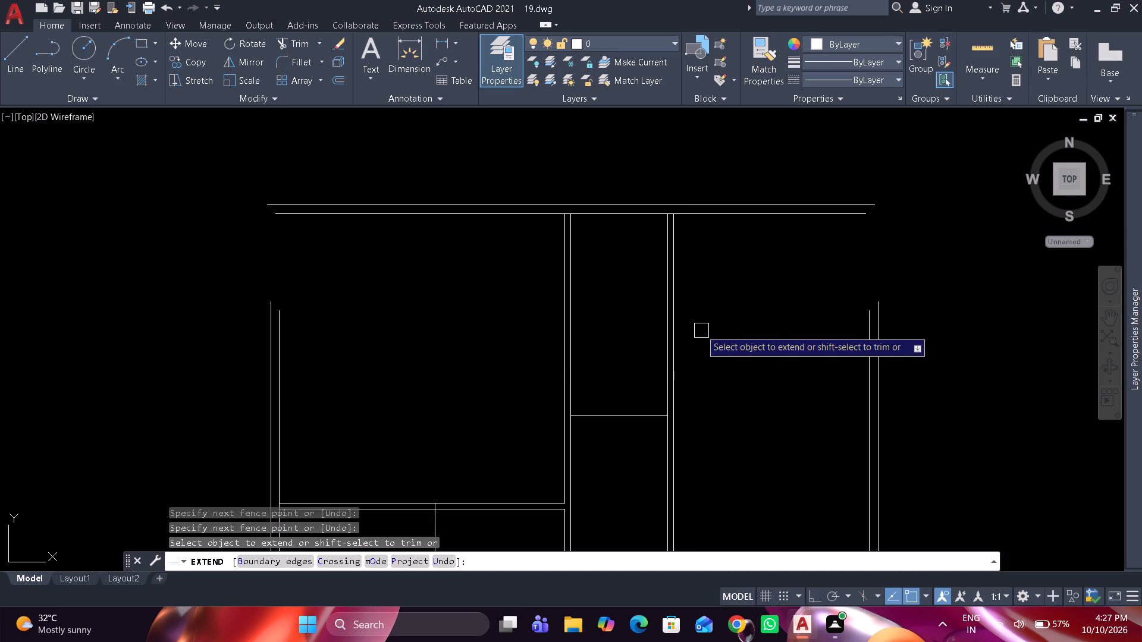
pyautogui.press('Escape')
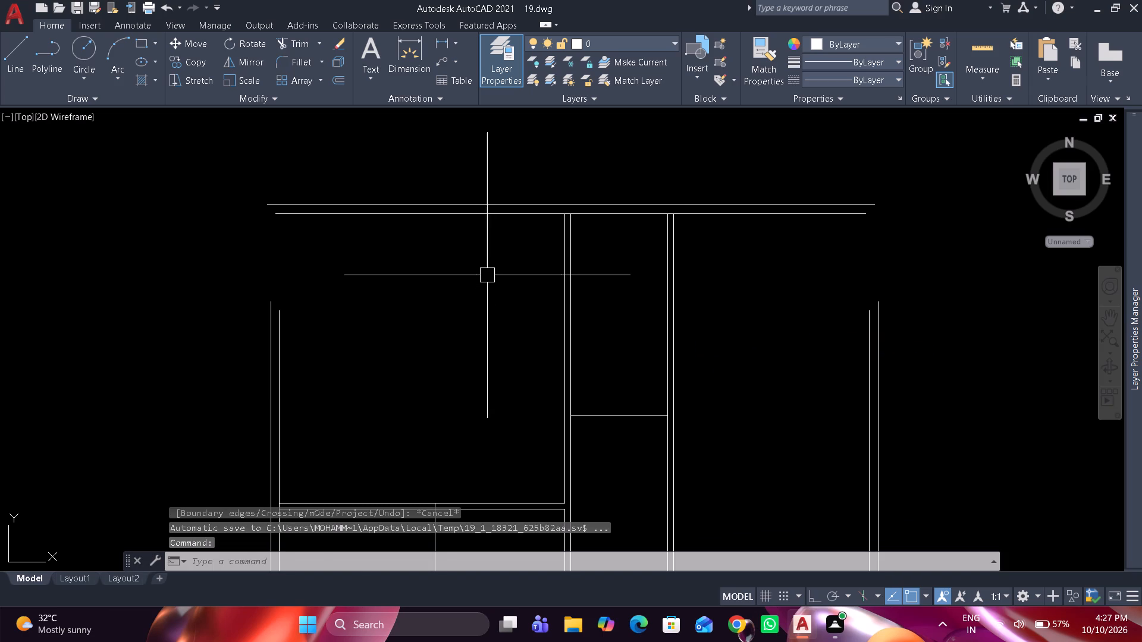
# Move the top wall's two lines back down onto the upper ends of the left and right outer walls.
pyautogui.moveTo(487, 273); pyautogui.dragTo(472, 238)
pyautogui.click(443, 170)
pyautogui.press('m')
pyautogui.press('space')
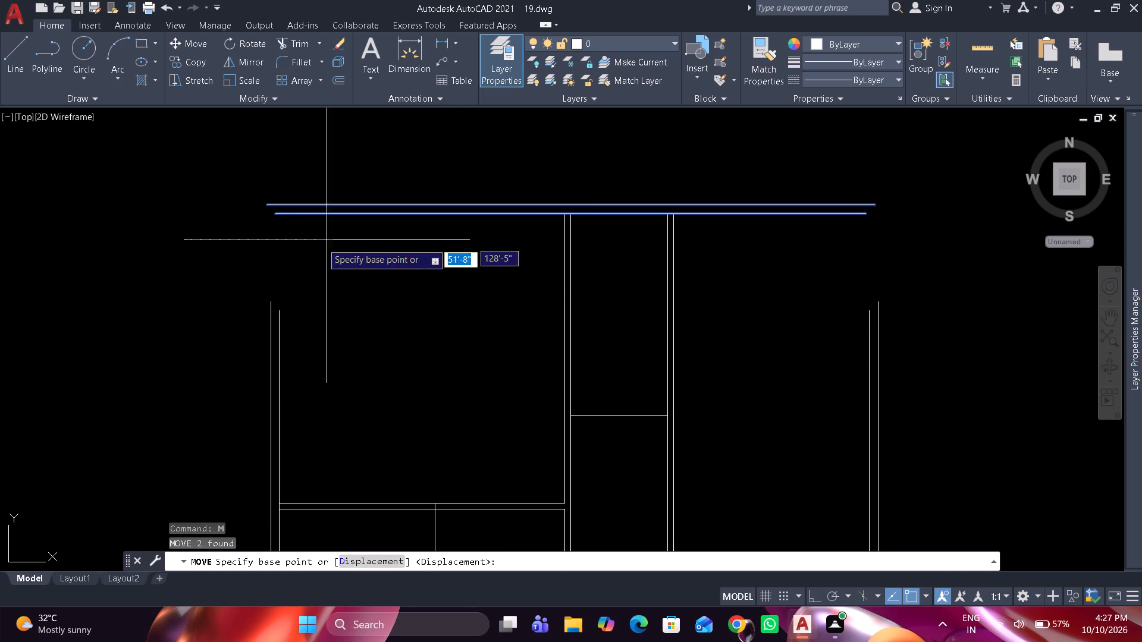
pyautogui.click(280, 218)
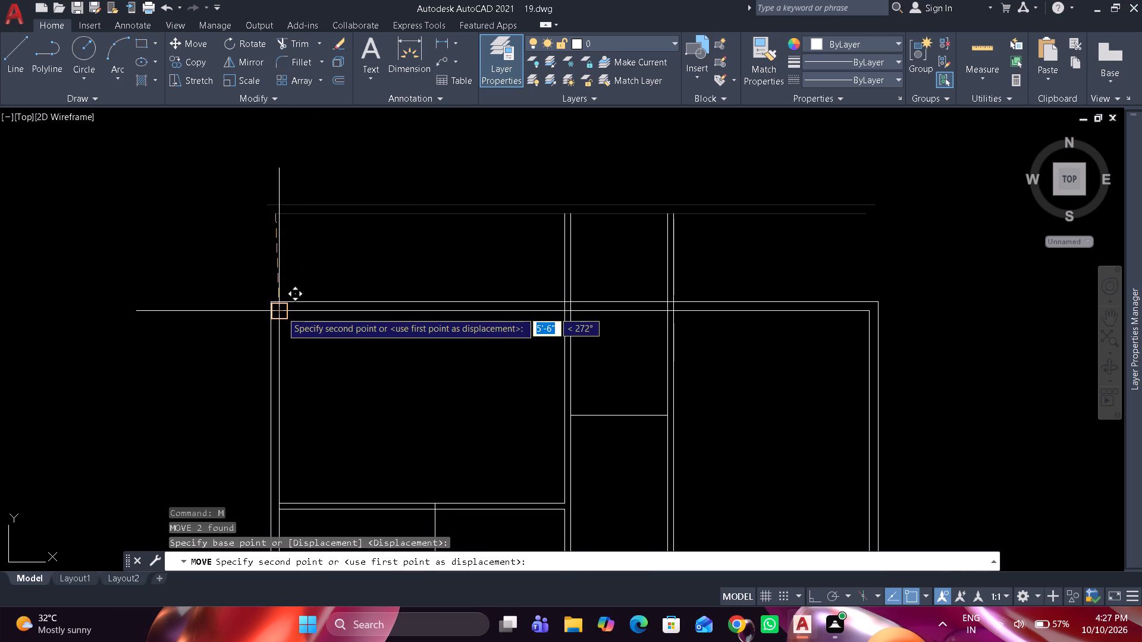
pyautogui.click(281, 311)
# Trim both lines of the top wall where they cross the passage between the two vertical partitions.
pyautogui.press('t')
pyautogui.press('r')
pyautogui.press('space')
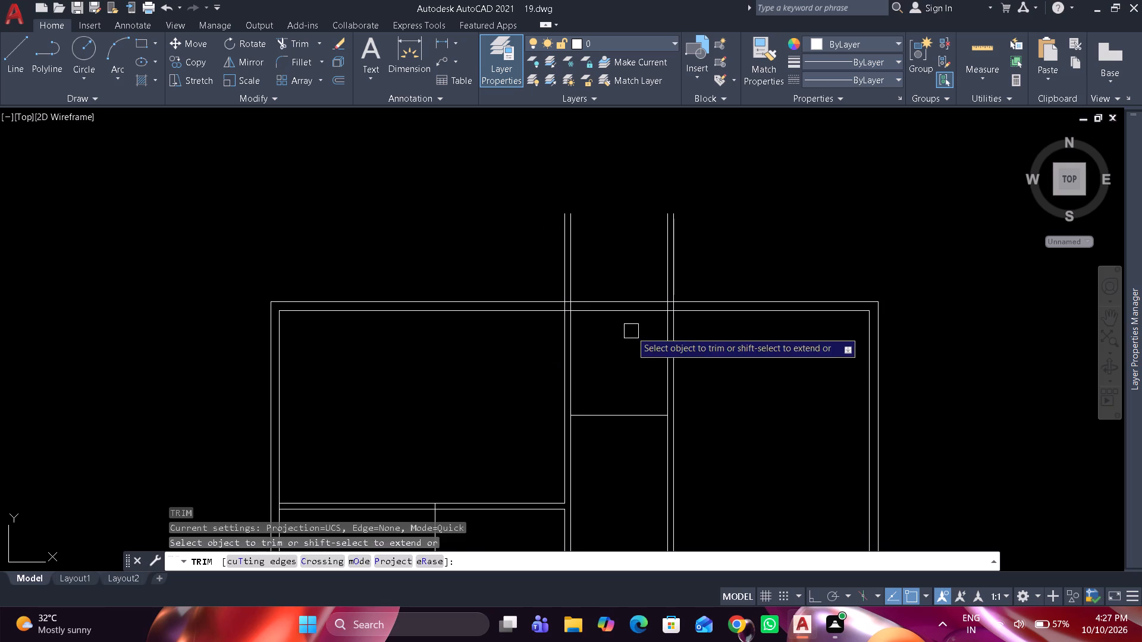
pyautogui.moveTo(631, 331); pyautogui.dragTo(630, 268)
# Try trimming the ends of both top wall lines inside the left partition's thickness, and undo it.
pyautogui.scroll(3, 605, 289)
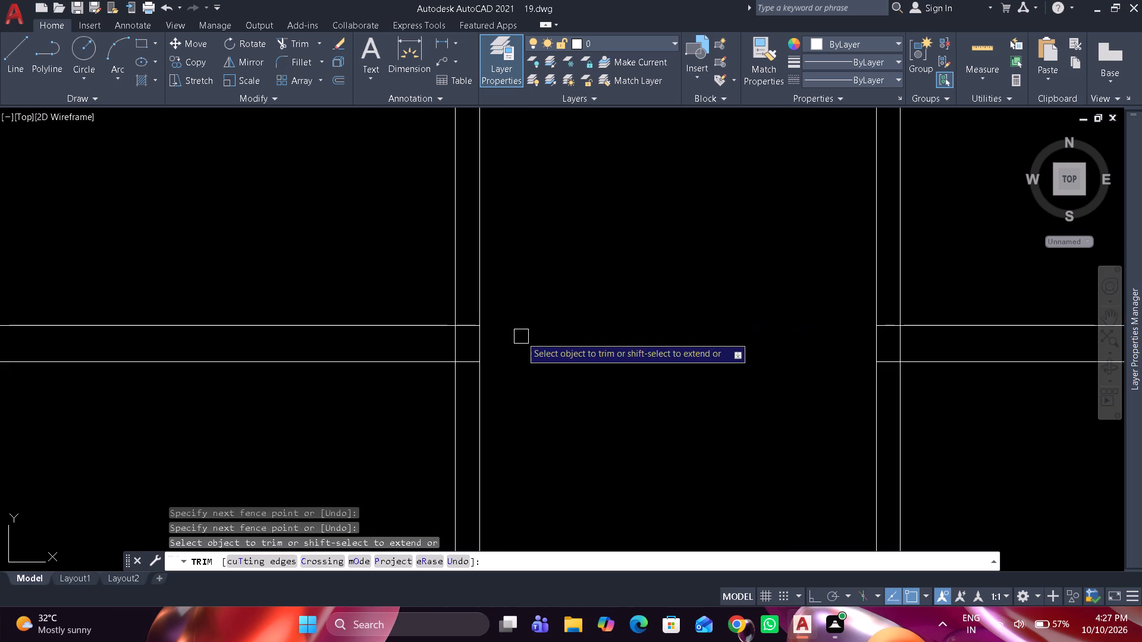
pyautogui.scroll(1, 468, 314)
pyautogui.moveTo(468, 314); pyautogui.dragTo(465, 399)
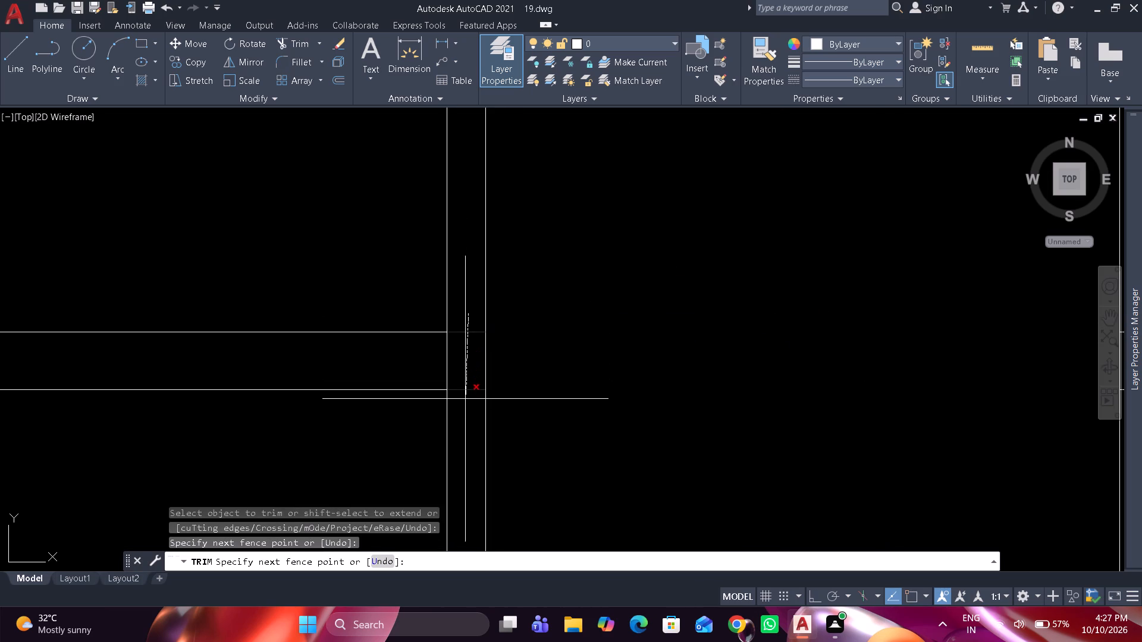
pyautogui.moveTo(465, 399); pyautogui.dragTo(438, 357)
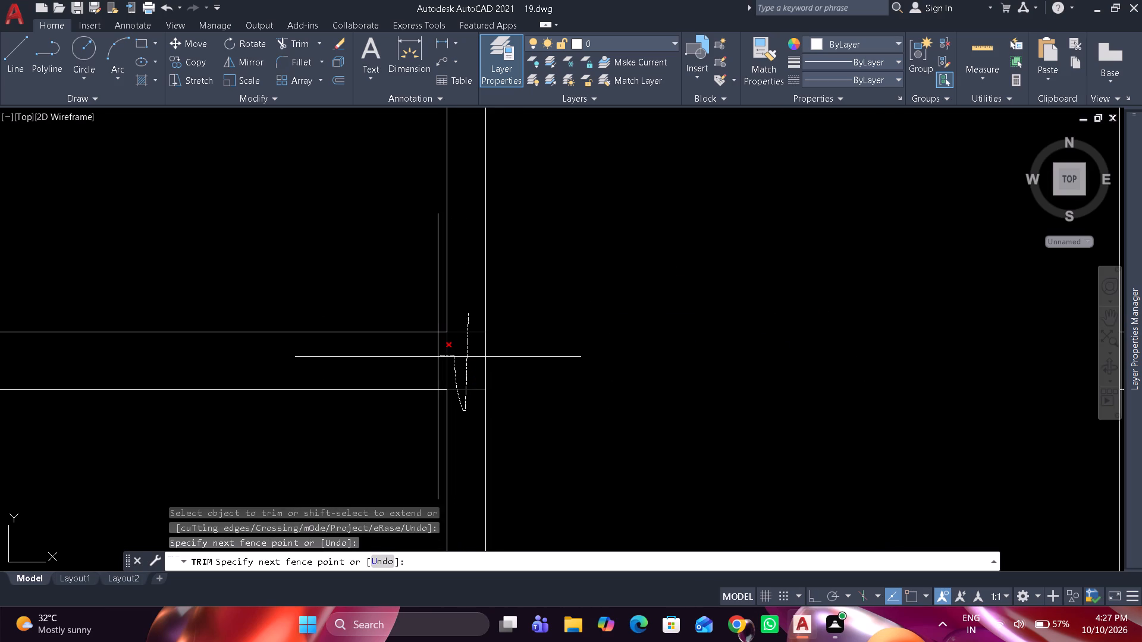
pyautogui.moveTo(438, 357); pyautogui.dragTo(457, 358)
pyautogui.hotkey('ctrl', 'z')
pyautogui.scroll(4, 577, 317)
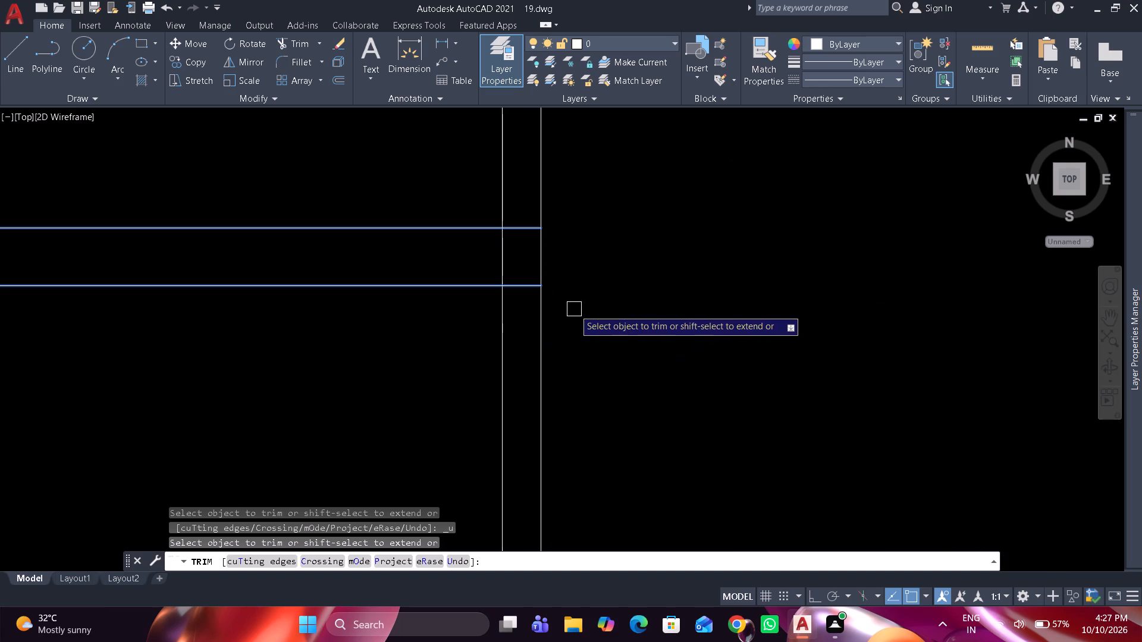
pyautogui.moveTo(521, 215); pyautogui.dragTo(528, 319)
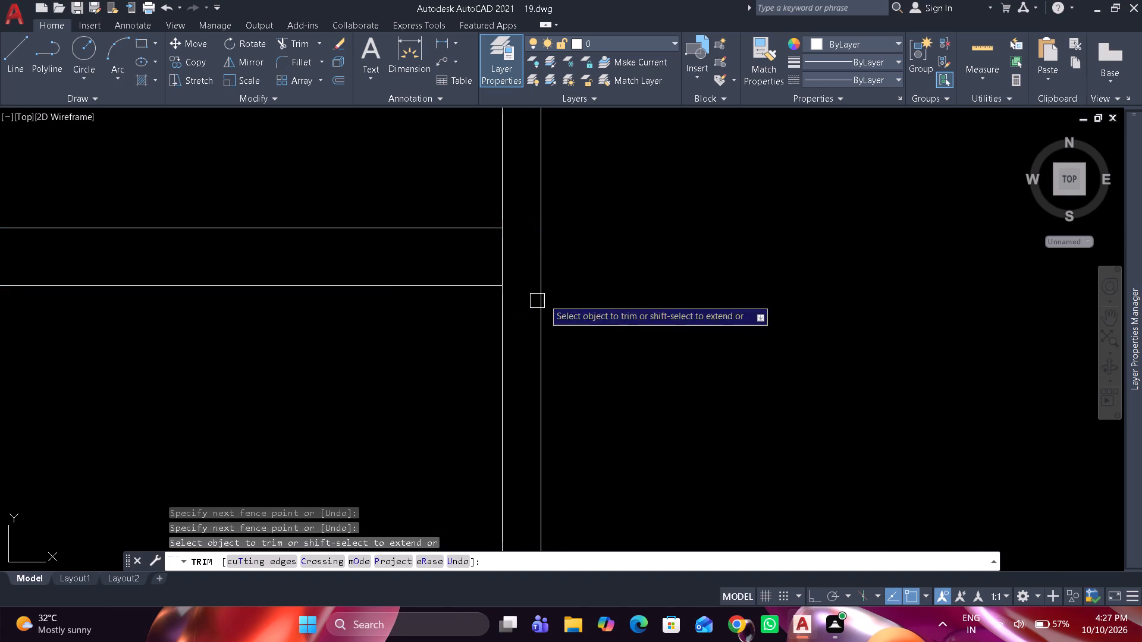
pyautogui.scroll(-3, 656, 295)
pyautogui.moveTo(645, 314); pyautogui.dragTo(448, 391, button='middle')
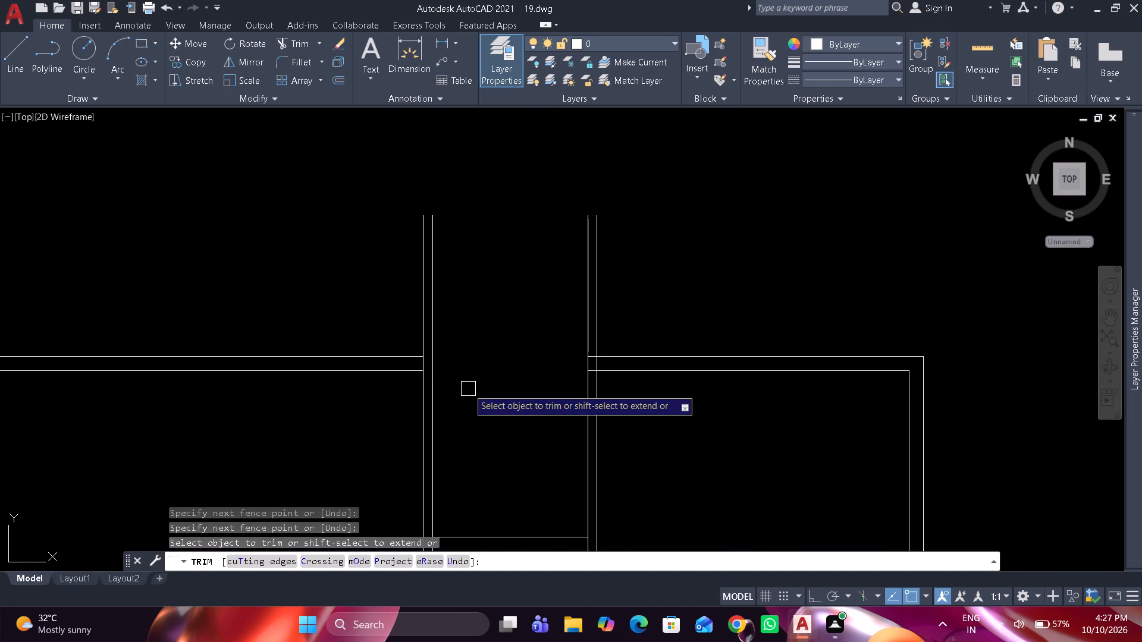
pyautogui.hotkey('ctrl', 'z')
# At both partition junctions, trim the top wall's outer line within the partition and the partition's outer line within the wall thickness.
pyautogui.scroll(5, 567, 313)
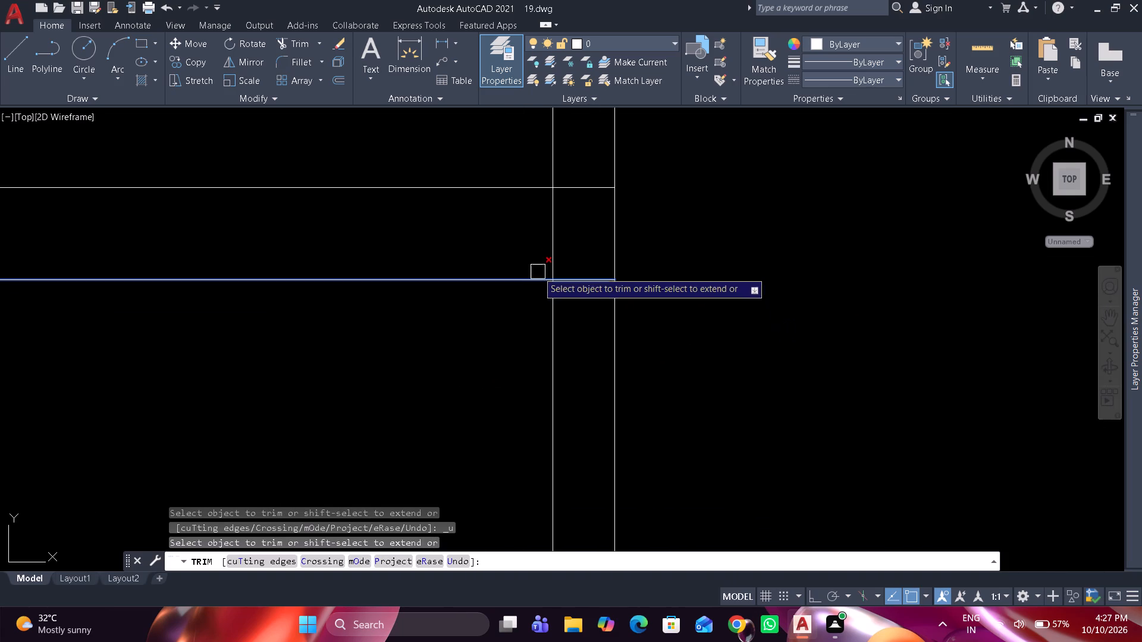
pyautogui.moveTo(552, 224); pyautogui.dragTo(561, 213)
pyautogui.click(579, 185)
pyautogui.scroll(-3, 733, 251)
pyautogui.moveTo(702, 281); pyautogui.dragTo(629, 314, button='middle')
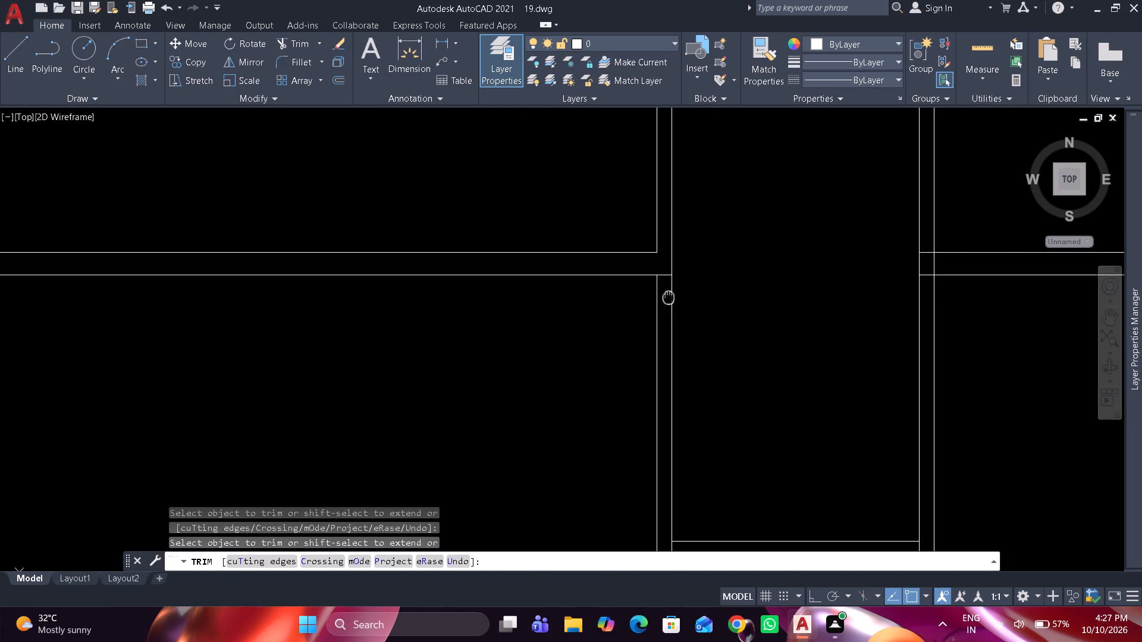
pyautogui.moveTo(629, 314); pyautogui.dragTo(296, 414, button='middle')
pyautogui.scroll(2, 557, 362)
pyautogui.moveTo(548, 361); pyautogui.dragTo(589, 411)
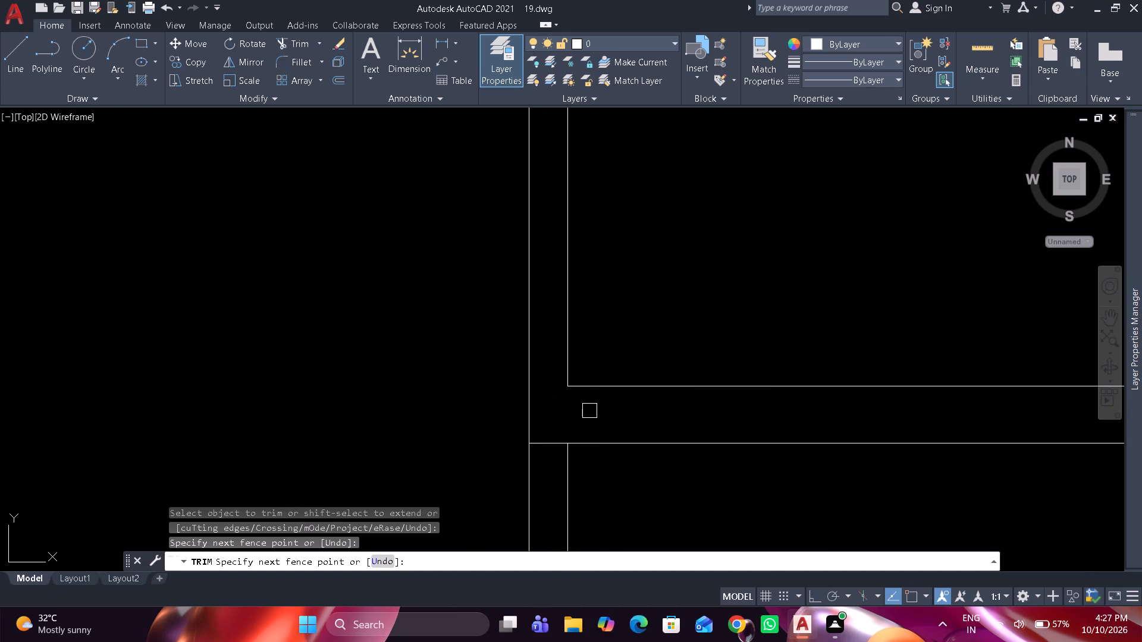
pyautogui.press('space')
# Draw a horizontal line closing the projecting passage, joining the upper ends of the two partitions' outer lines.
pyautogui.scroll(-5, 589, 412)
pyautogui.scroll(3, 545, 345)
pyautogui.moveTo(554, 392); pyautogui.dragTo(533, 319, button='middle')
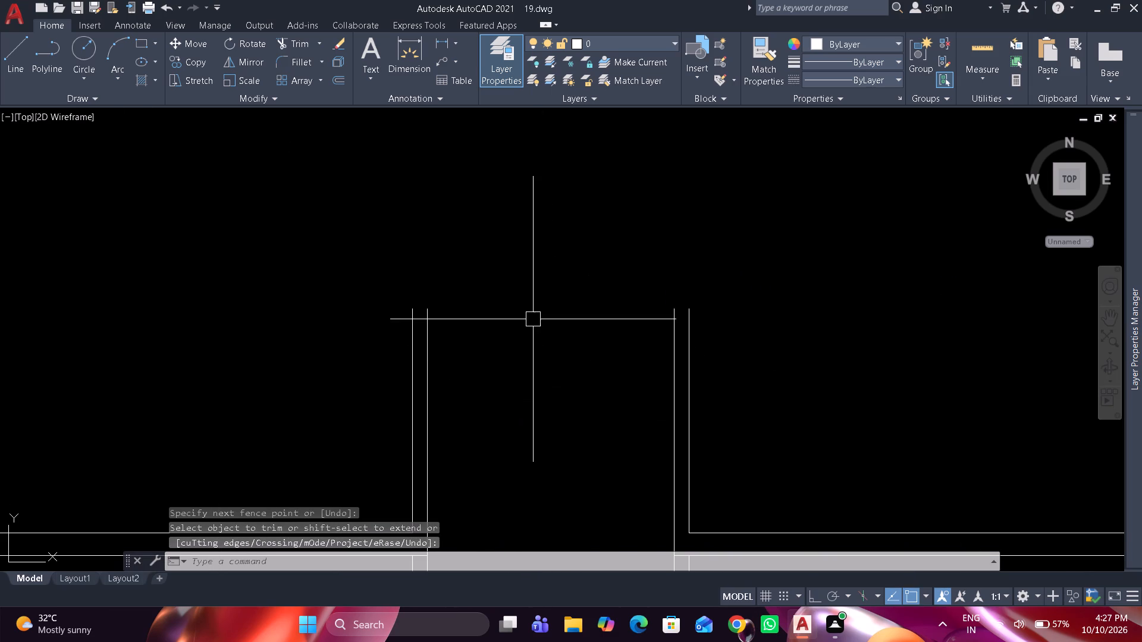
pyautogui.press('l')
pyautogui.press('space')
pyautogui.click(413, 308)
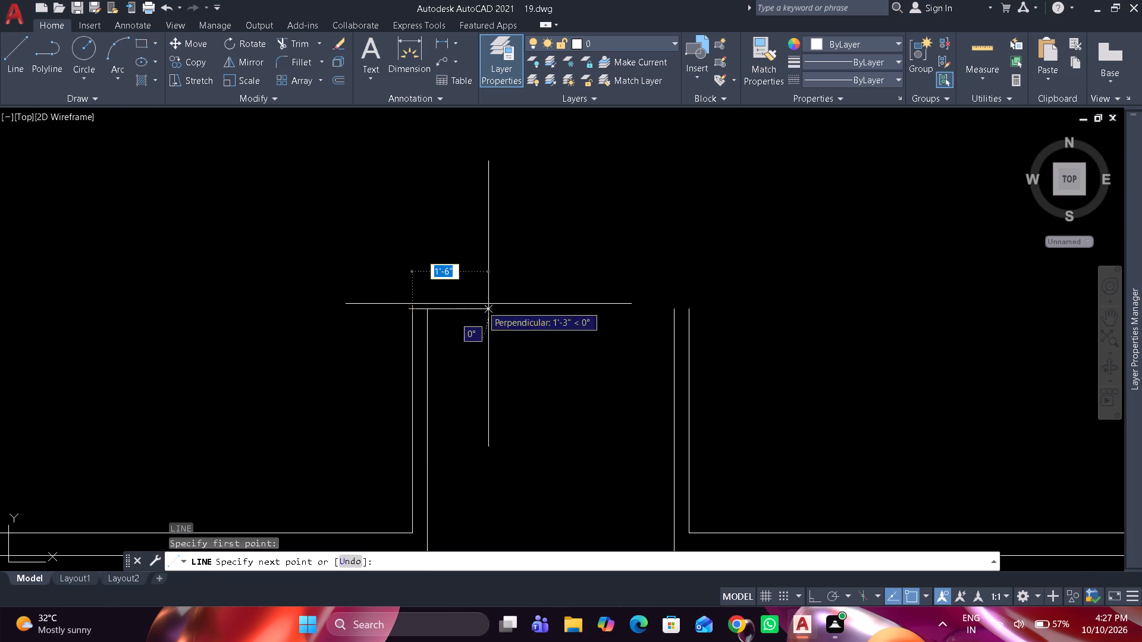
pyautogui.click(692, 310)
pyautogui.press('space')
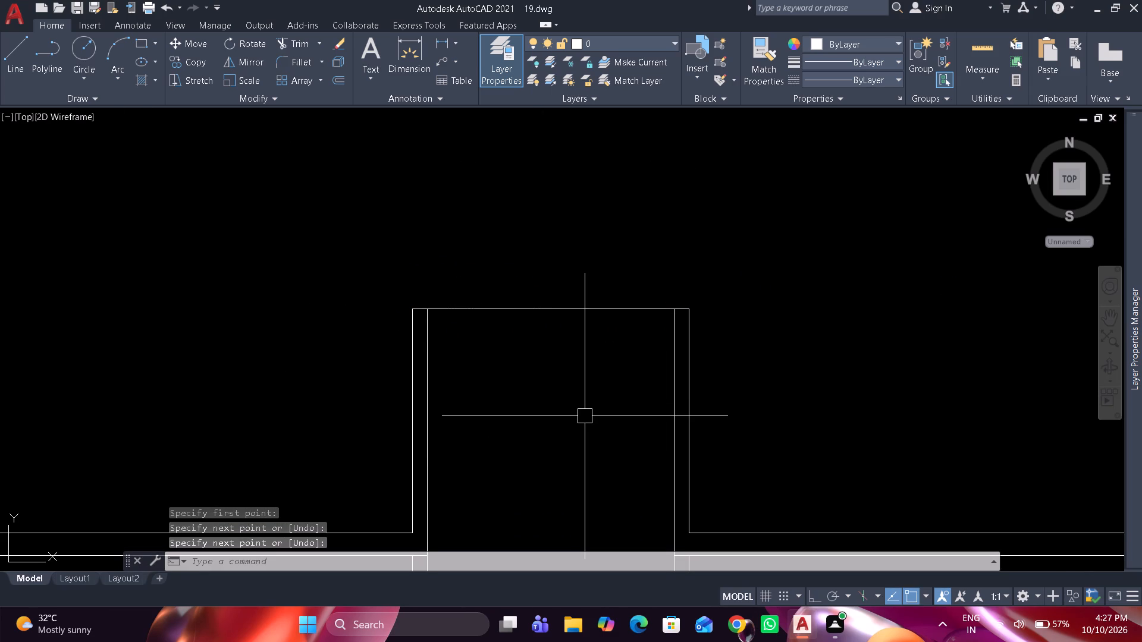
# Offset the passage's closing line 6" upward.
pyautogui.write('o 6"')
pyautogui.press('Return')
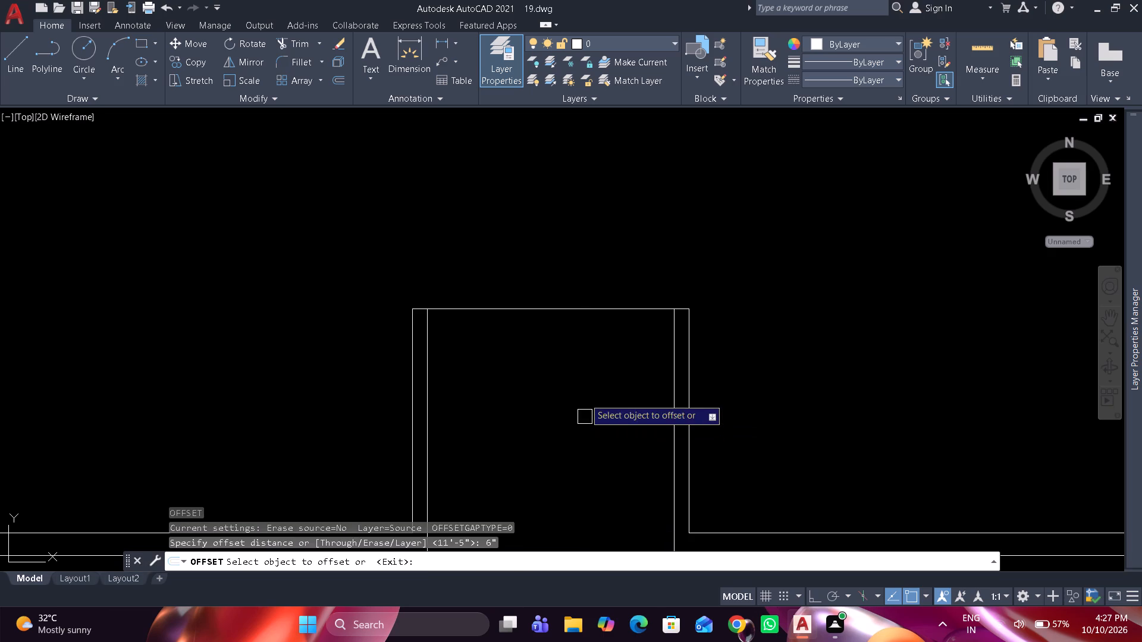
pyautogui.moveTo(597, 315); pyautogui.dragTo(594, 278)
pyautogui.click(594, 222)
pyautogui.press('space')
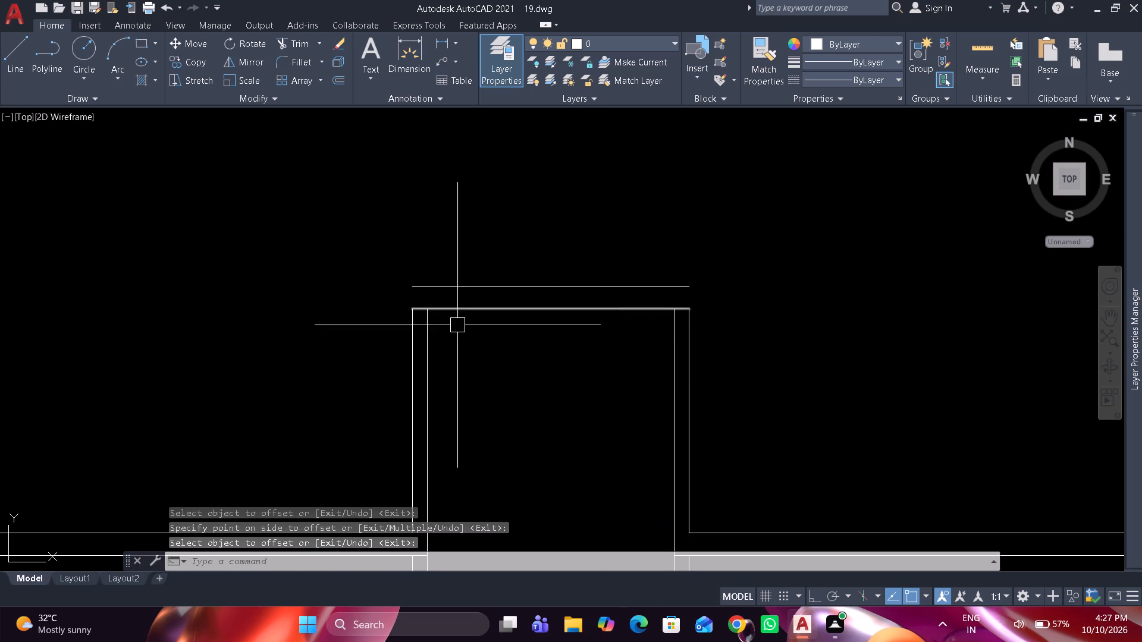
# Extend the outer lines of both partitions up to the projecting passage's upper offset line.
pyautogui.write('ex')
pyautogui.press('space')
pyautogui.click(412, 351)
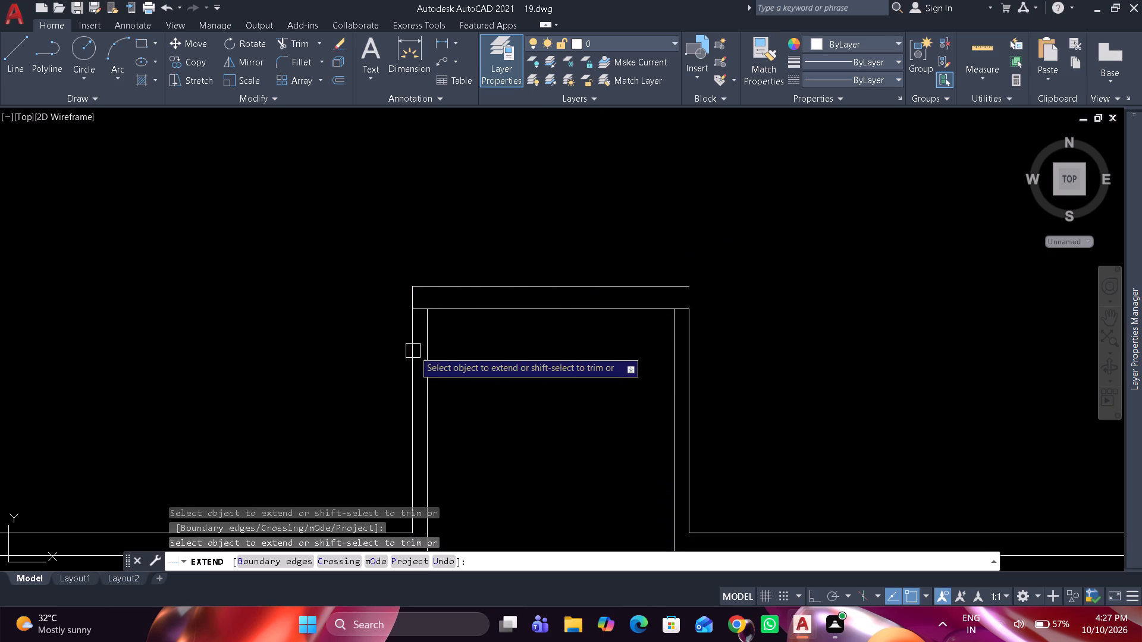
pyautogui.click(692, 338)
pyautogui.press('space')
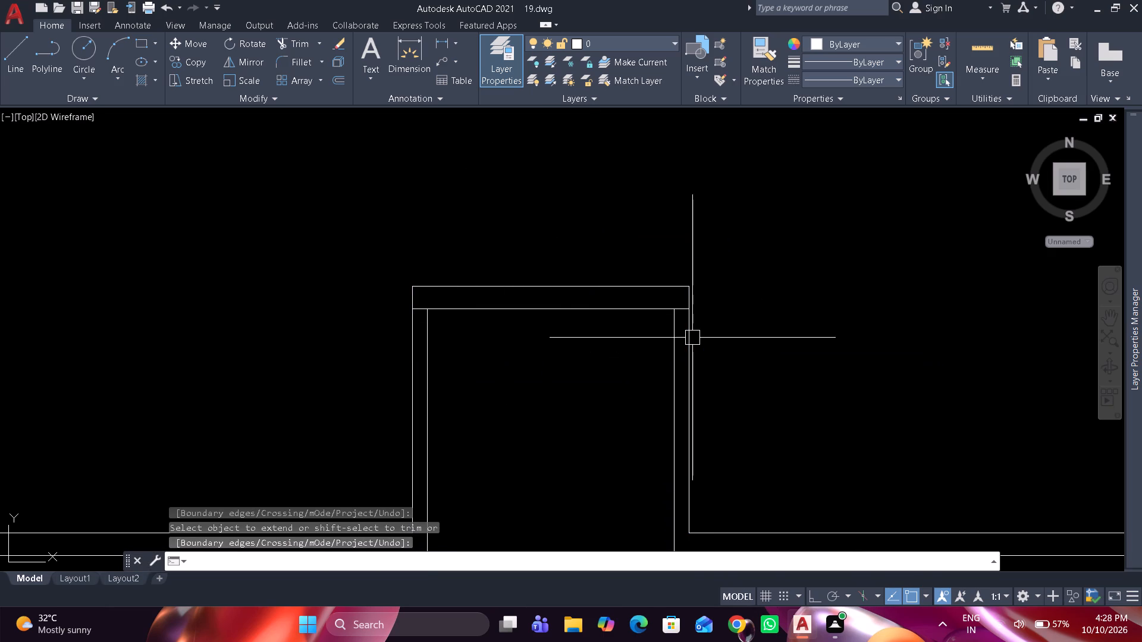
# Trim the passage's lower closing line at both ends, where it lies within the partition thickness.
pyautogui.press('t')
pyautogui.press('r')
pyautogui.press('space')
pyautogui.scroll(2, 676, 317)
pyautogui.click(688, 291)
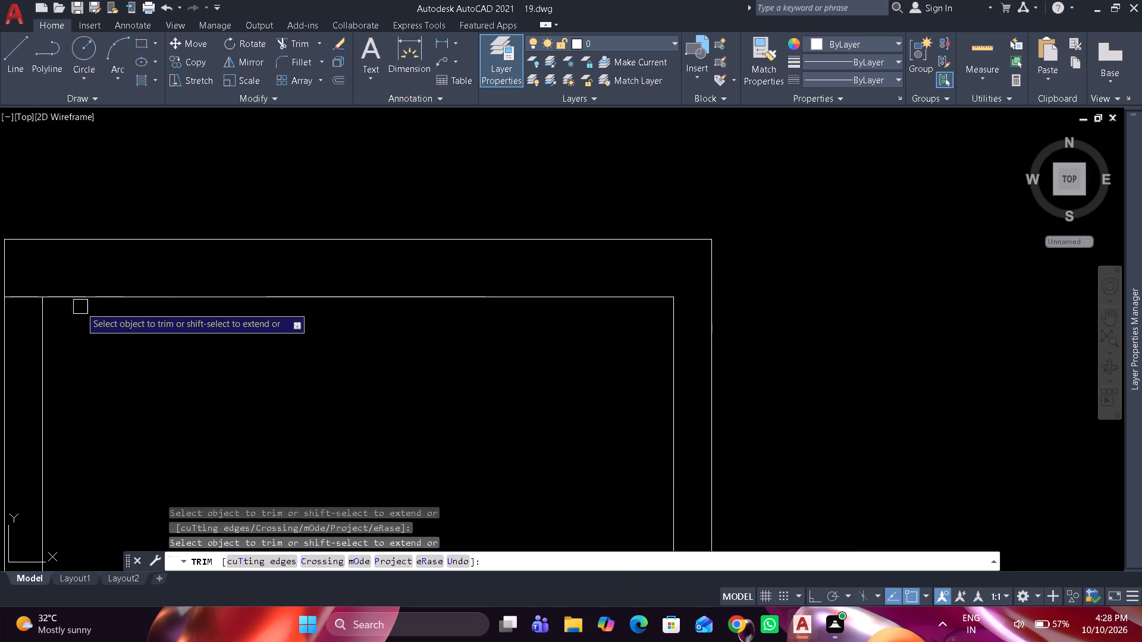
pyautogui.moveTo(29, 299); pyautogui.dragTo(45, 296)
pyautogui.press('space')
# Check the projecting passage's width and length down to the horizontal cross line with Quick Measure.
pyautogui.scroll(-4, 134, 294)
pyautogui.moveTo(155, 300); pyautogui.dragTo(290, 262, button='middle')
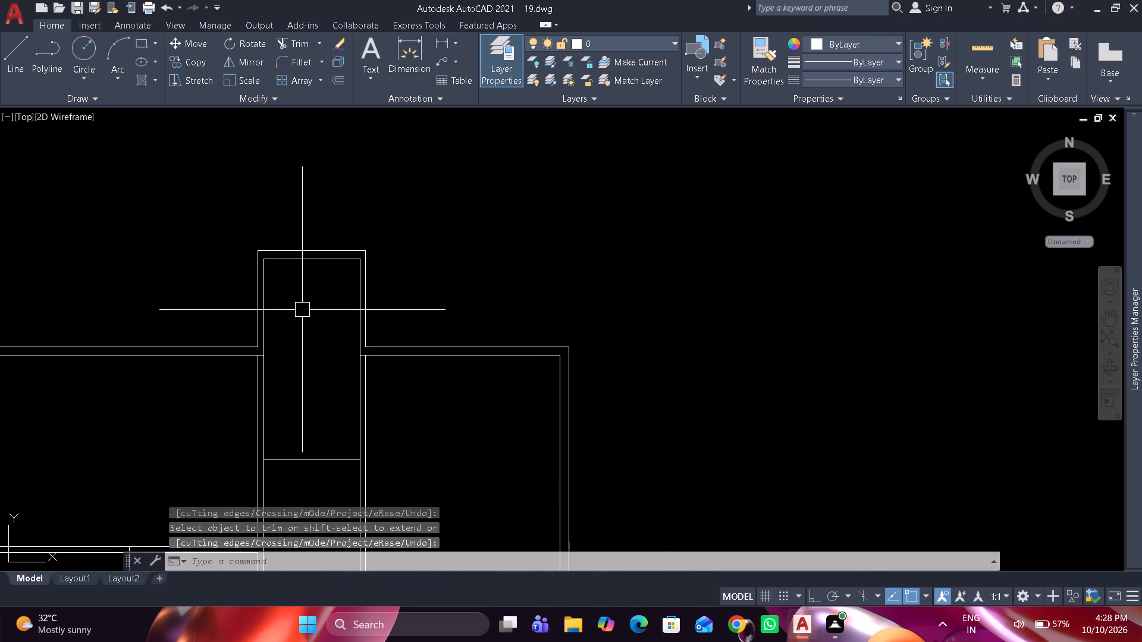
pyautogui.scroll(-1, 308, 314)
pyautogui.scroll(3, 297, 345)
pyautogui.scroll(-3, 298, 344)
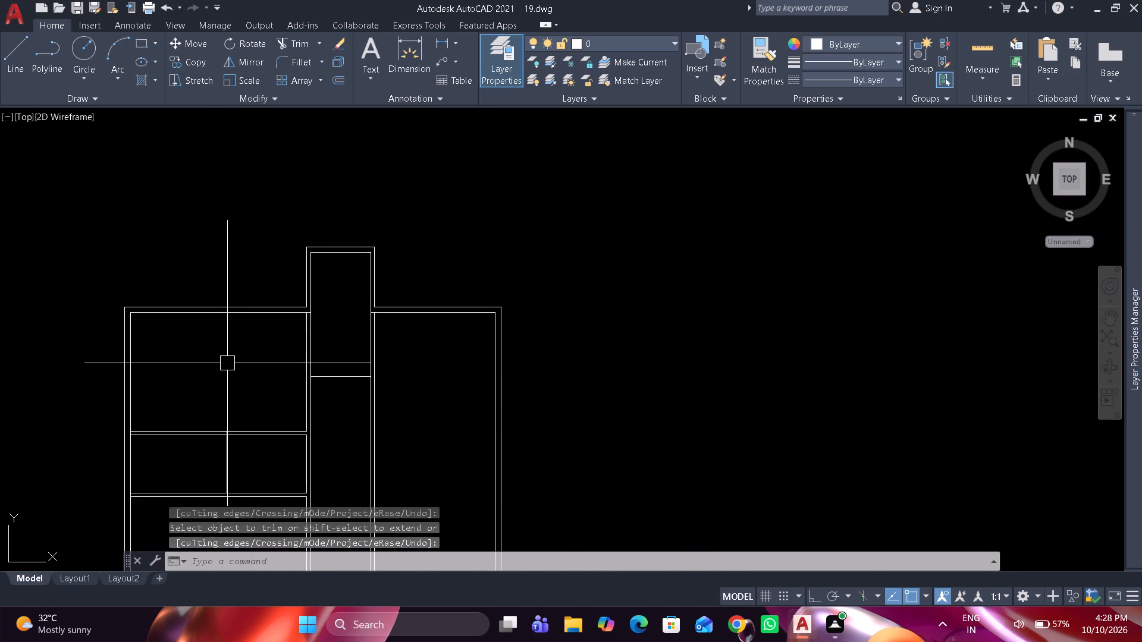
pyautogui.moveTo(227, 363); pyautogui.dragTo(354, 290, button='middle')
pyautogui.scroll(2, 371, 330)
pyautogui.scroll(-2, 382, 333)
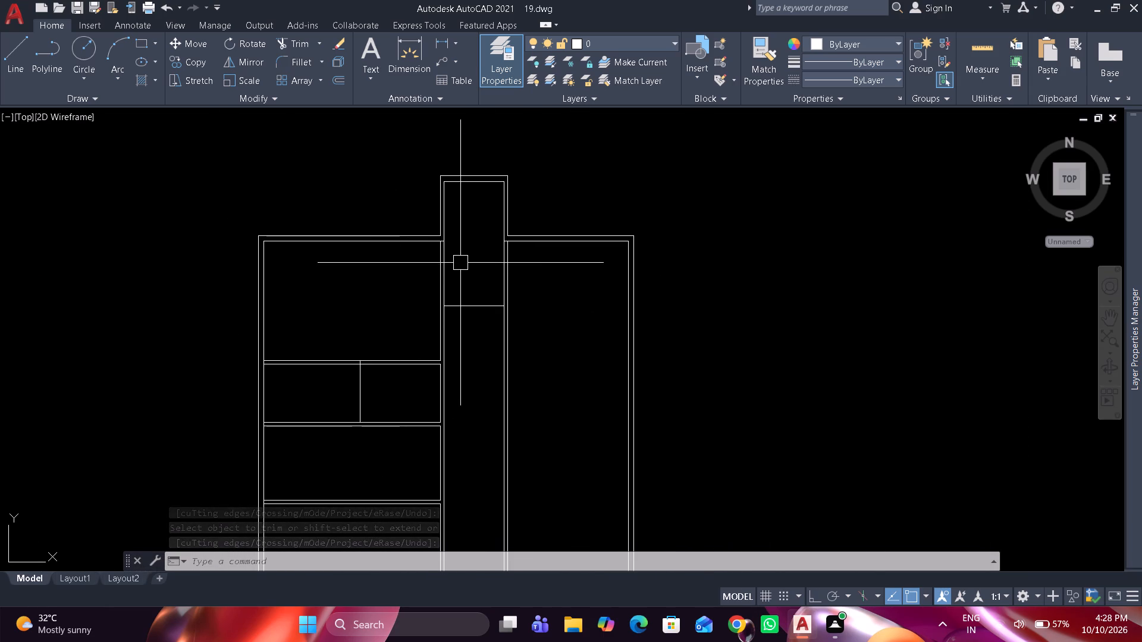
pyautogui.scroll(1, 460, 263)
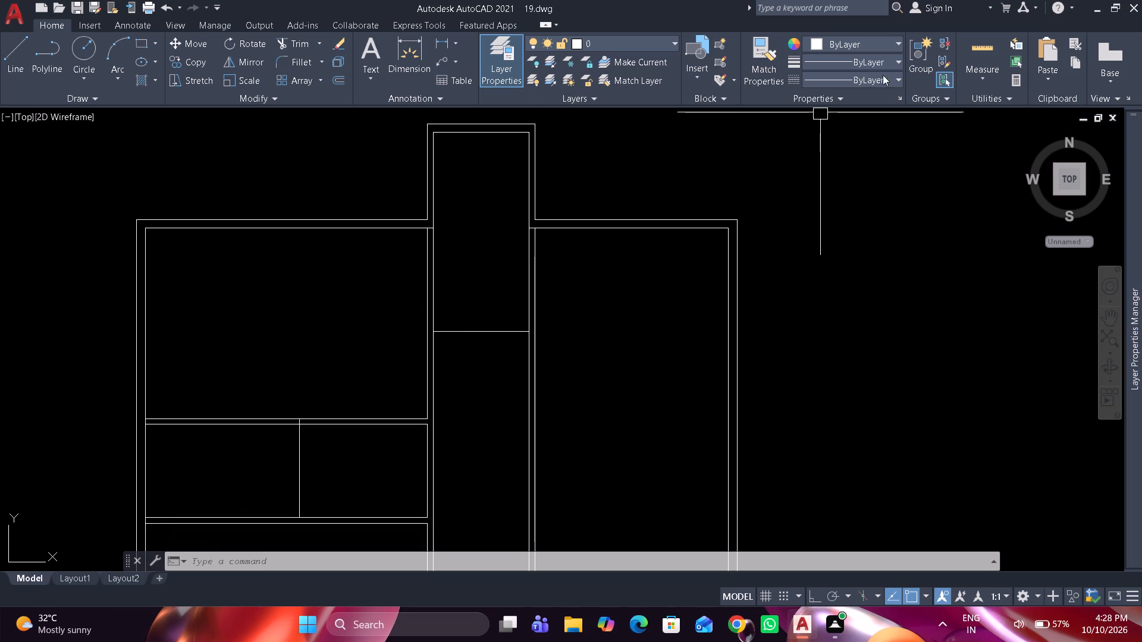
pyautogui.click(971, 84)
pyautogui.click(980, 104)
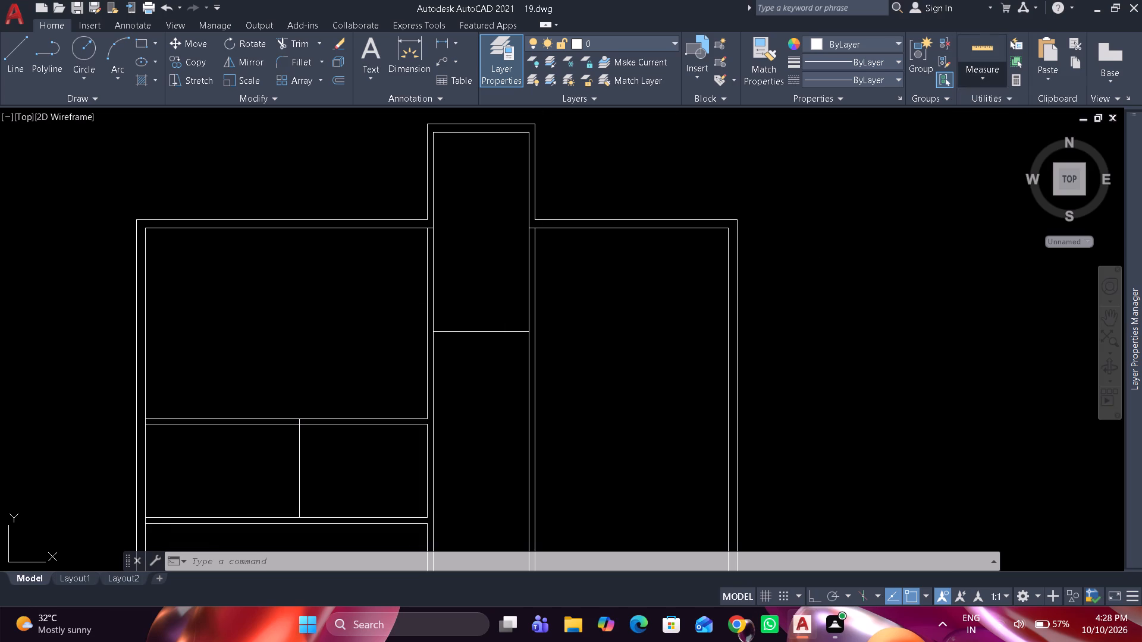
pyautogui.scroll(2, 470, 221)
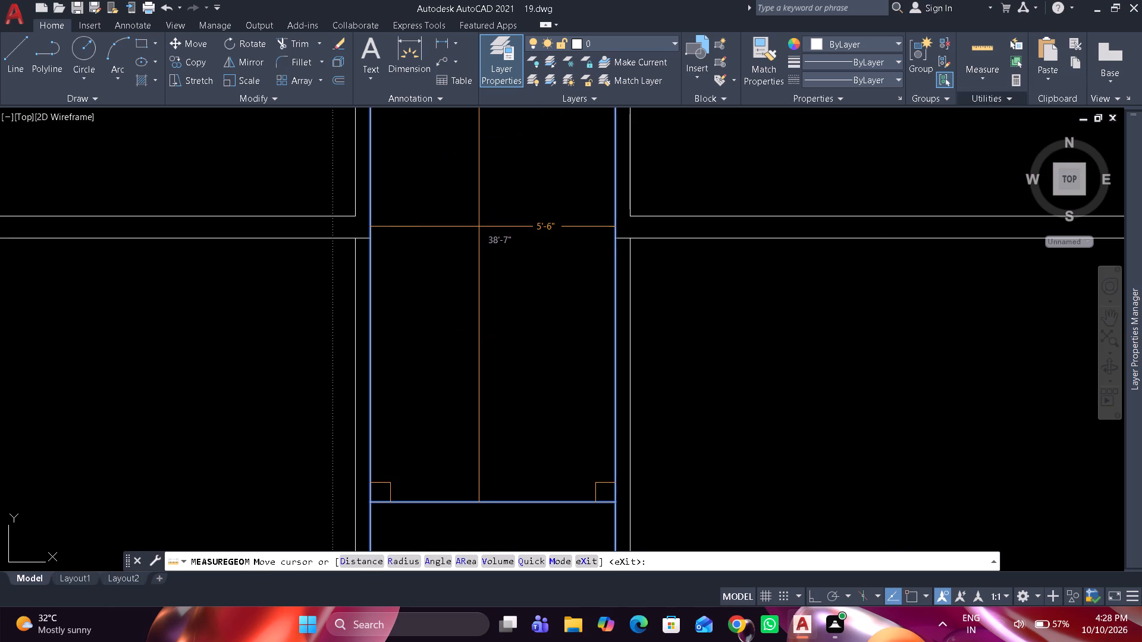
pyautogui.scroll(-1, 479, 226)
pyautogui.moveTo(479, 229); pyautogui.dragTo(491, 374, button='middle')
pyautogui.moveTo(491, 370); pyautogui.dragTo(485, 297, button='middle')
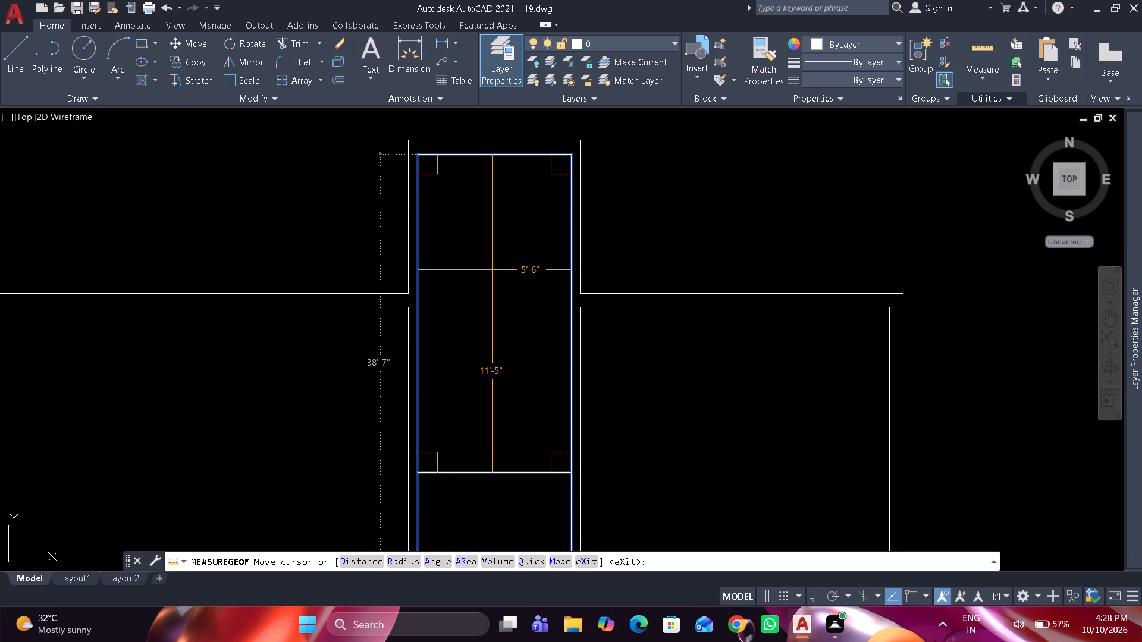
pyautogui.press('Escape')
# Offset the horizontal cross line inside the passage 4" downward.
pyautogui.moveTo(484, 357); pyautogui.dragTo(468, 228, button='middle')
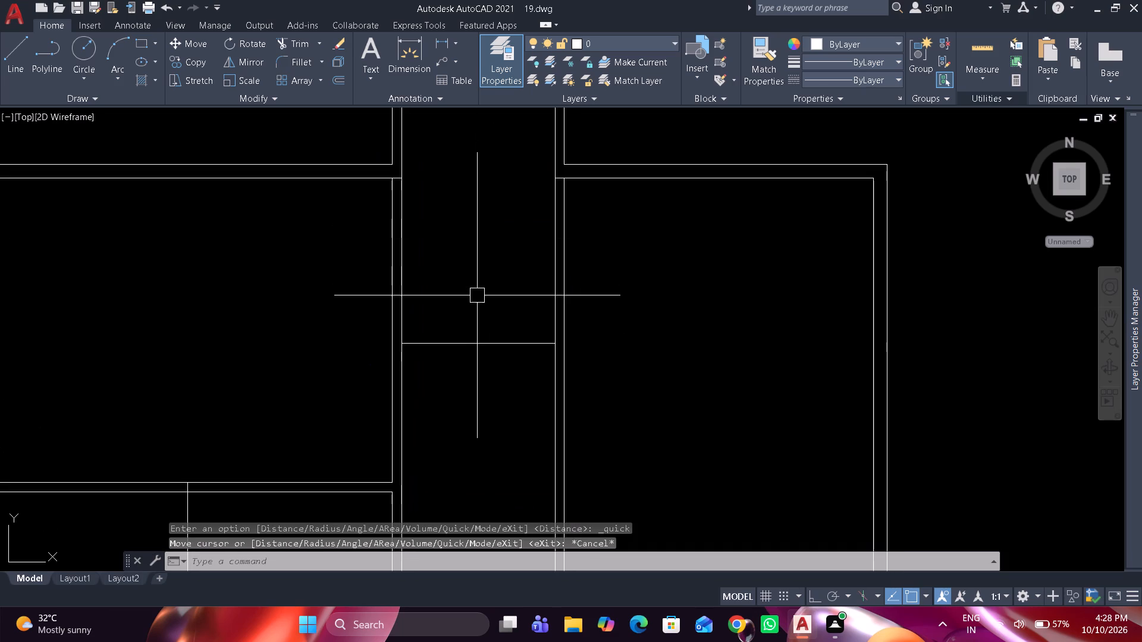
pyautogui.write('o 4"')
pyautogui.press('Return')
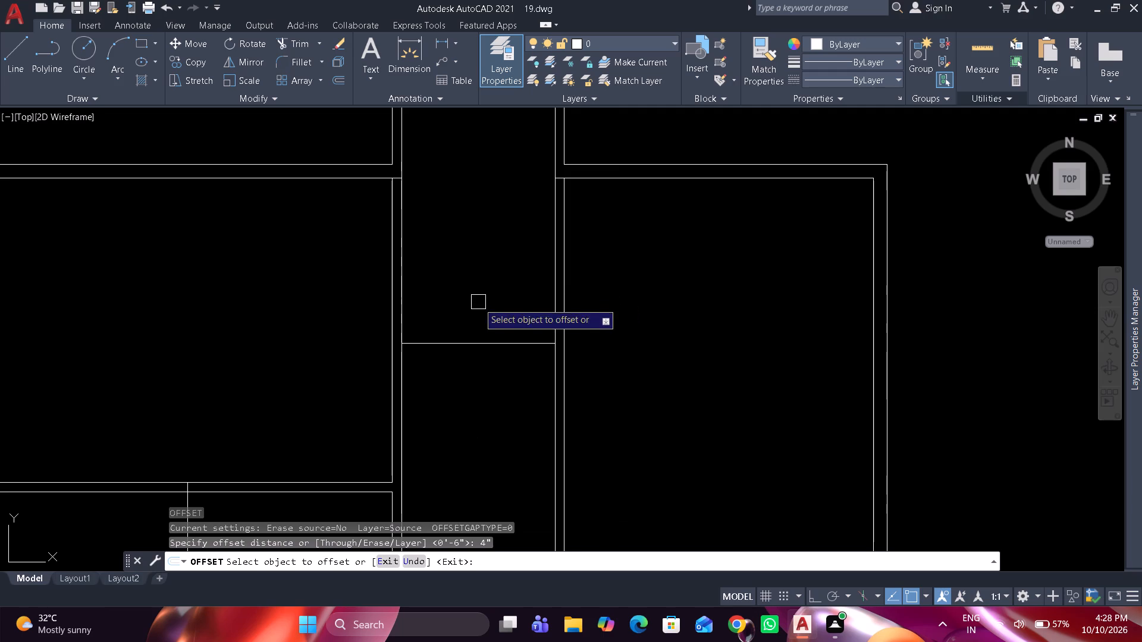
pyautogui.moveTo(482, 343); pyautogui.dragTo(482, 350)
pyautogui.click(484, 414)
pyautogui.press('space')
# Offset the top wall's inner line above the right-hand room 14'9" downward.
pyautogui.scroll(-2, 457, 275)
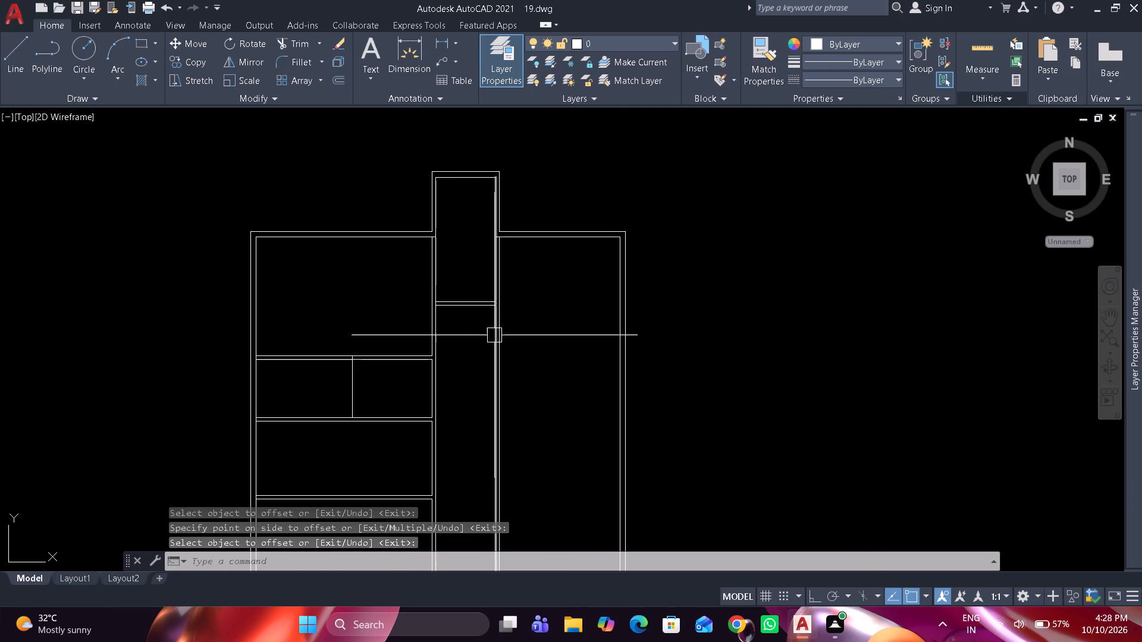
pyautogui.write('o')
pyautogui.press('space')
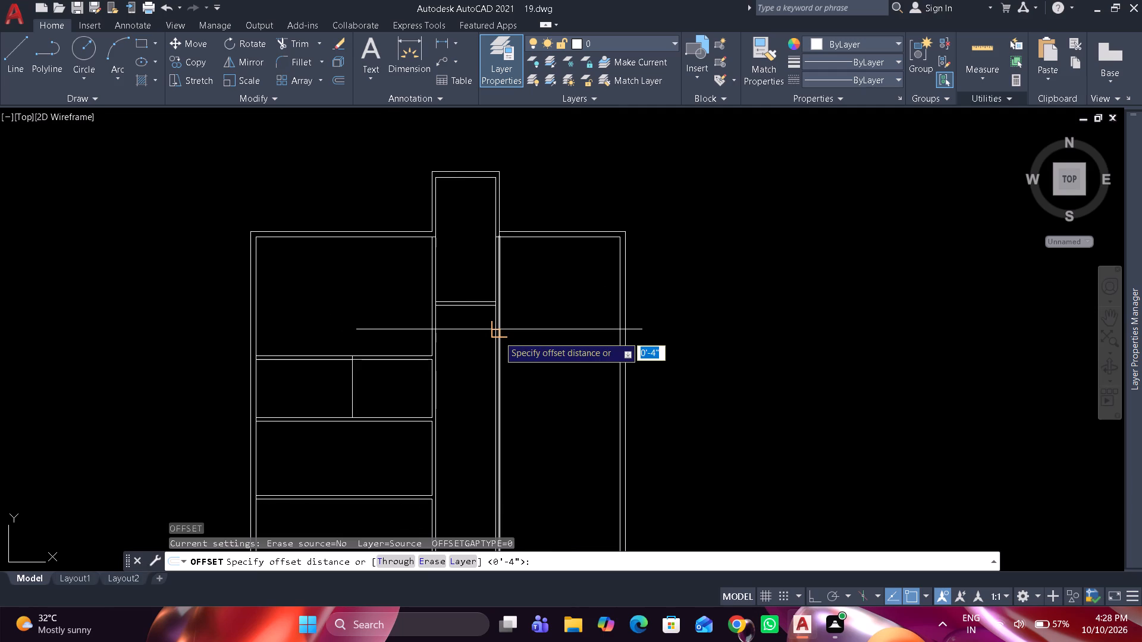
pyautogui.write("14'")
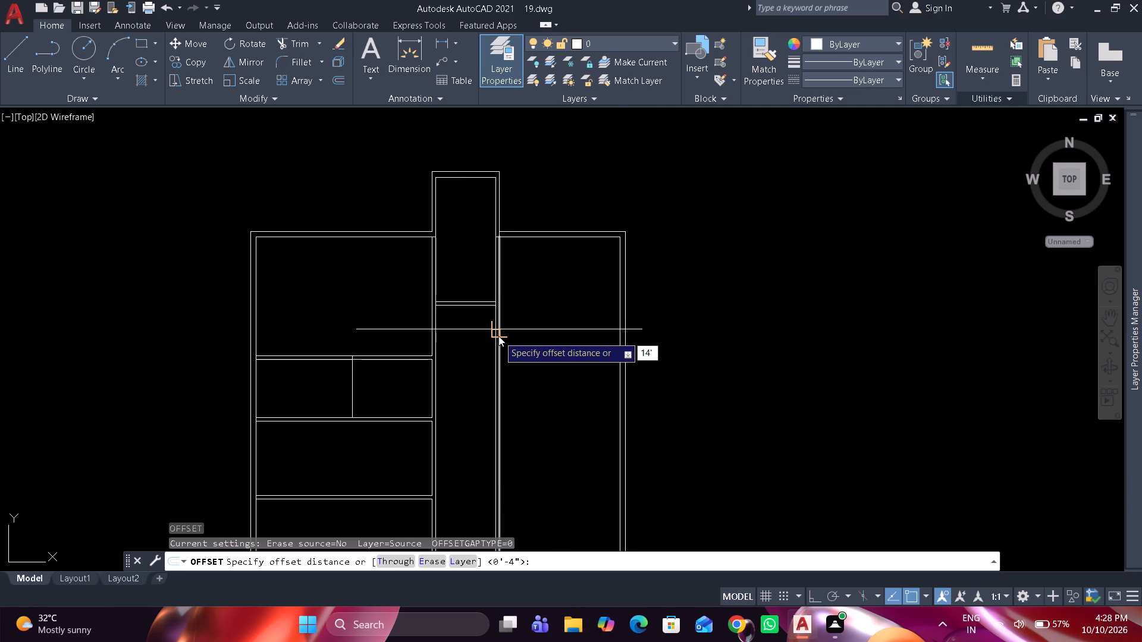
pyautogui.write('9"')
pyautogui.press('Return')
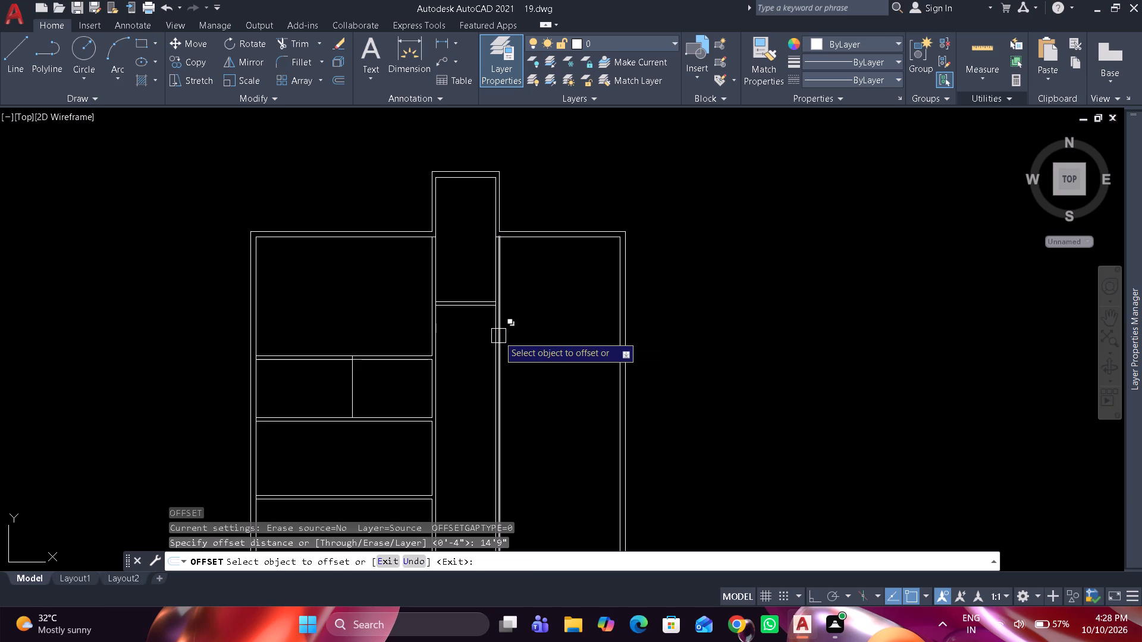
pyautogui.scroll(2, 548, 275)
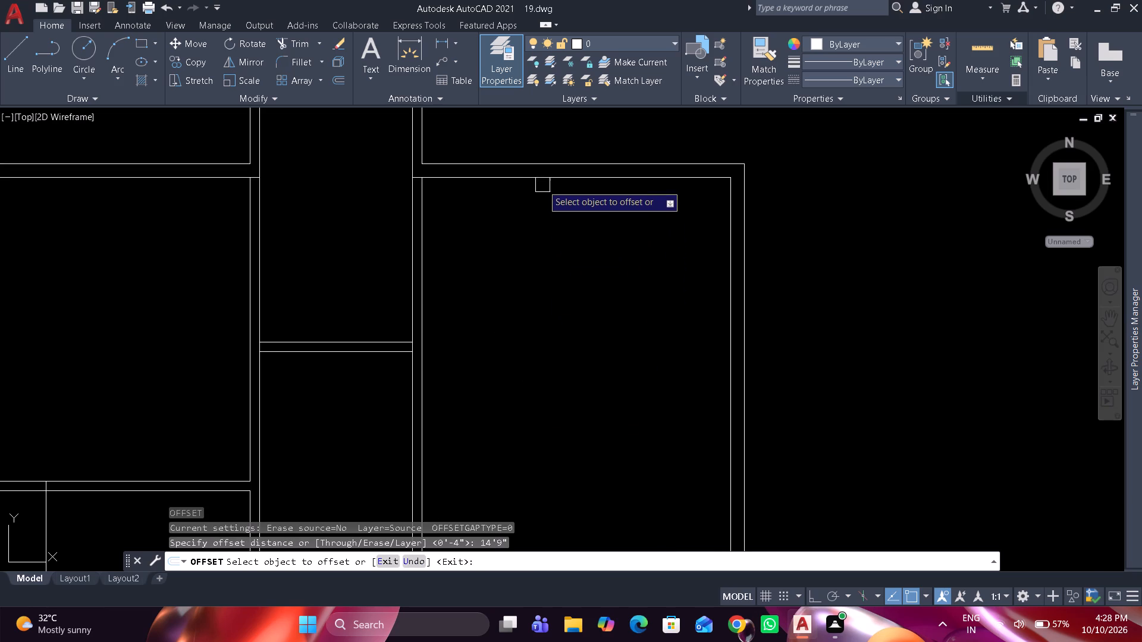
pyautogui.moveTo(545, 182); pyautogui.dragTo(545, 190)
pyautogui.scroll(-2, 545, 223)
pyautogui.click(551, 266)
pyautogui.press('space')
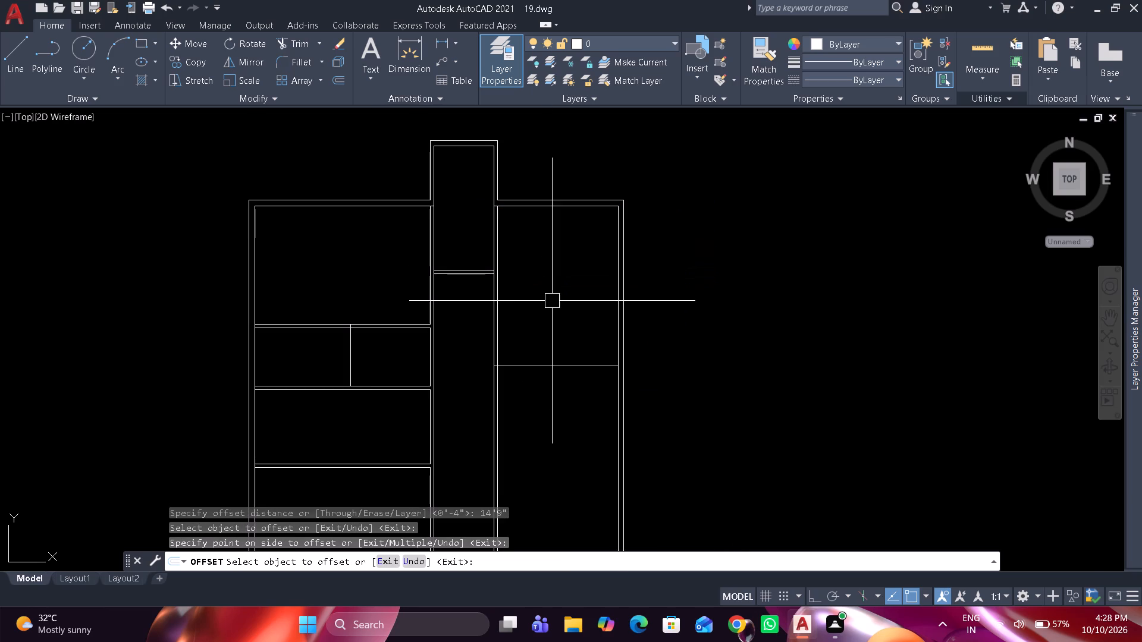
# Offset the new horizontal line across the right-hand room 4" downward to form a wall.
pyautogui.press('space')
pyautogui.write('4"')
pyautogui.press('Return')
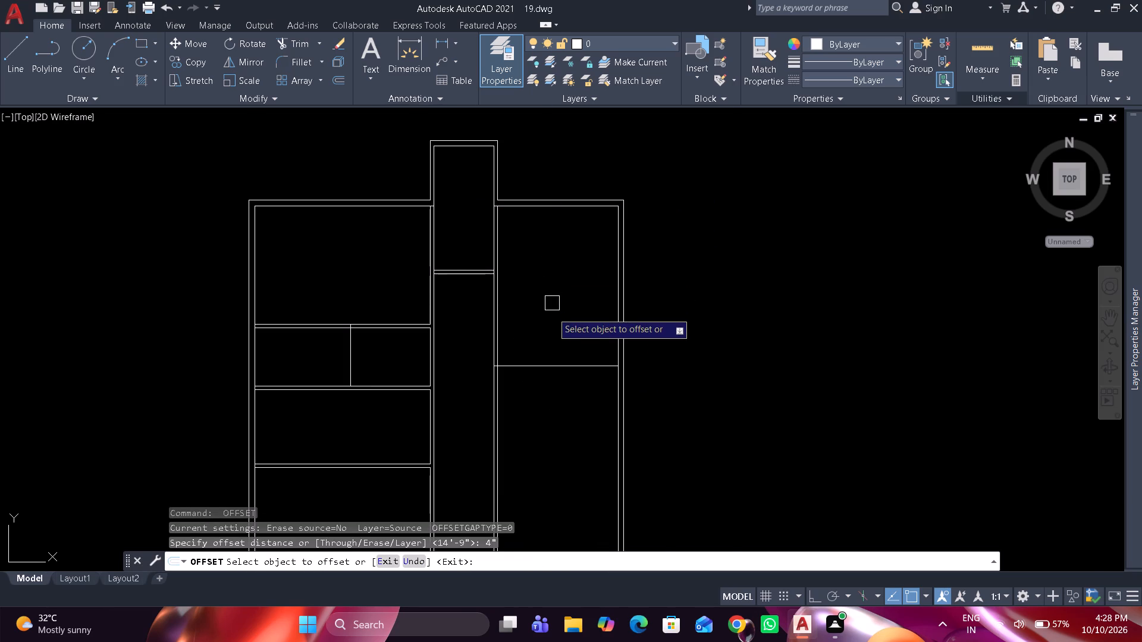
pyautogui.scroll(2, 552, 369)
pyautogui.moveTo(552, 363); pyautogui.dragTo(552, 378)
pyautogui.click(552, 441)
pyautogui.press('space')
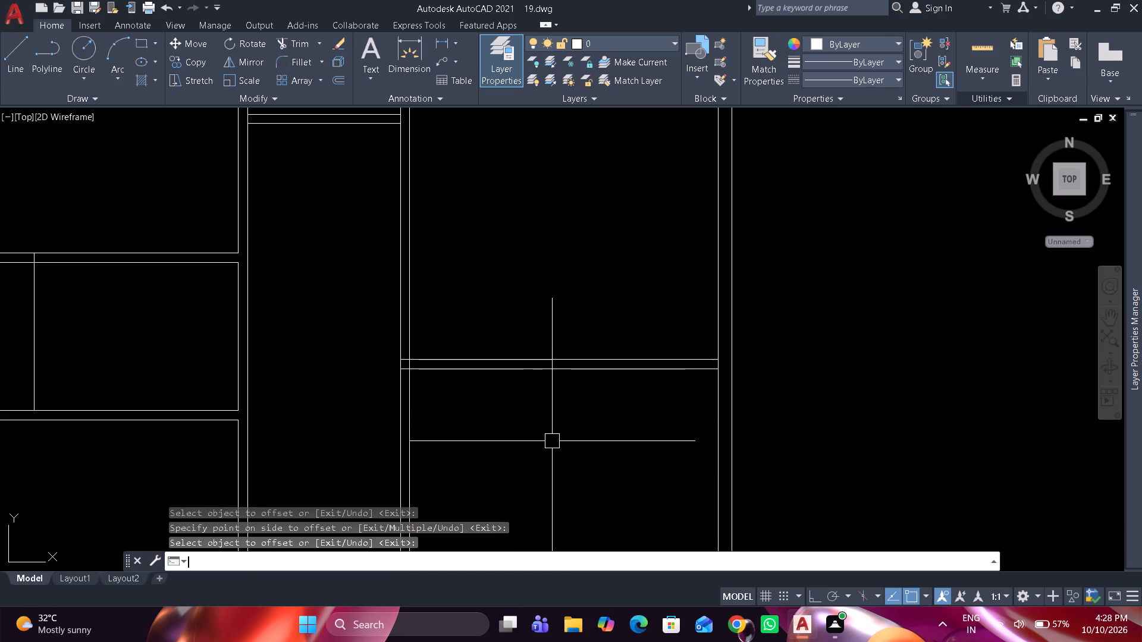
# Trim the passage-side wall lines below the new cross wall of the right-hand room and clean up their corner junction.
pyautogui.write('tr')
pyautogui.press('space')
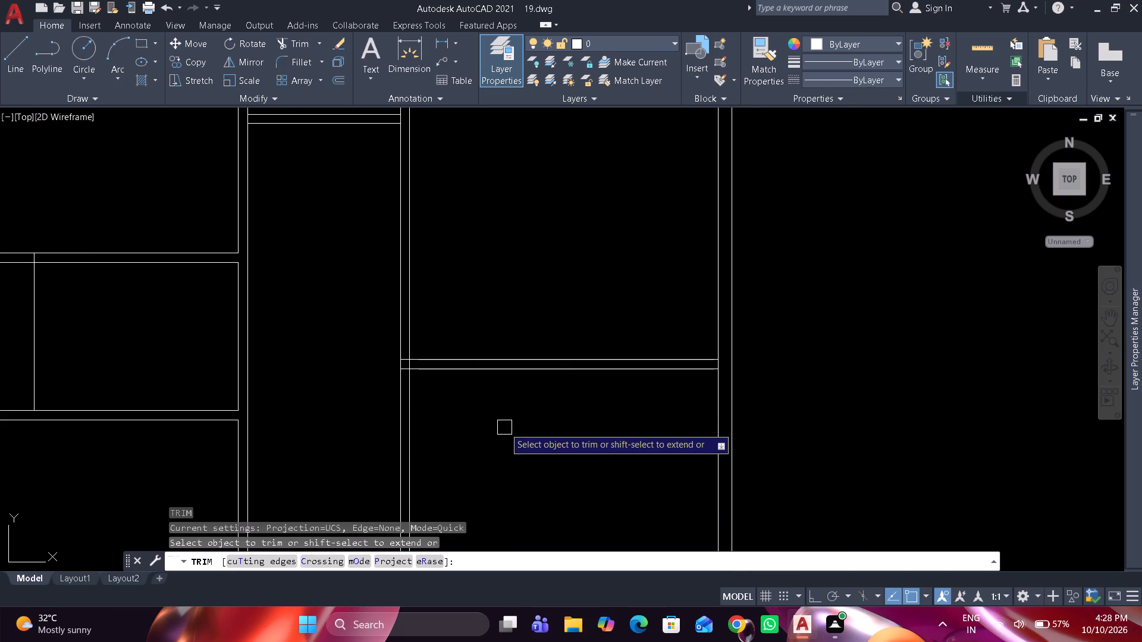
pyautogui.scroll(1, 502, 427)
pyautogui.scroll(1, 452, 408)
pyautogui.moveTo(247, 341); pyautogui.dragTo(354, 350)
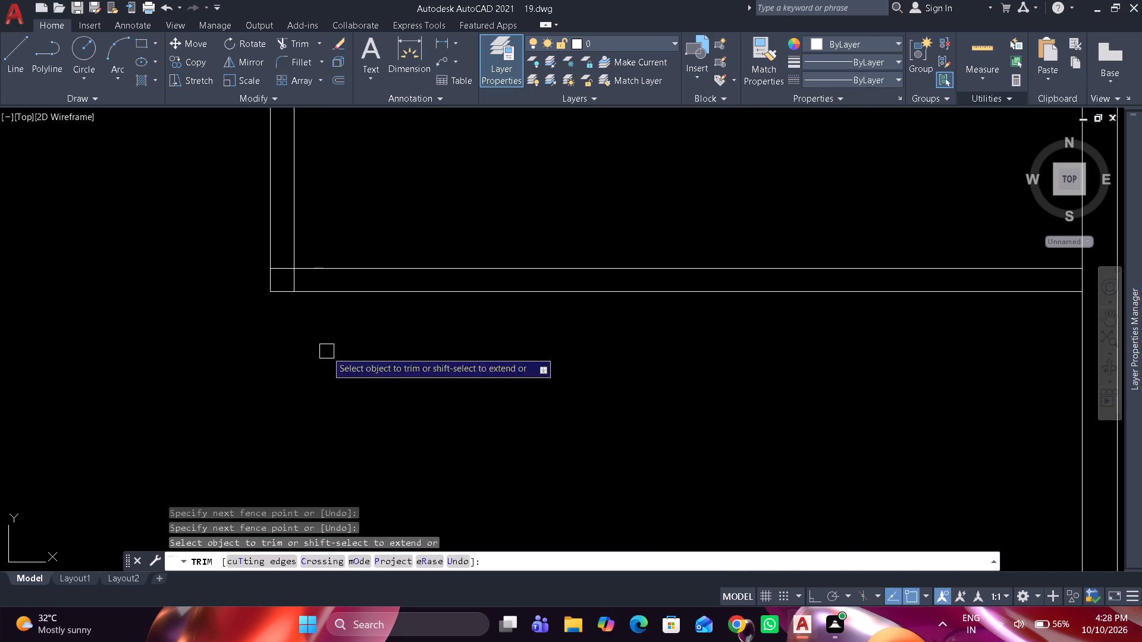
pyautogui.scroll(2, 291, 270)
pyautogui.moveTo(275, 250); pyautogui.dragTo(327, 289)
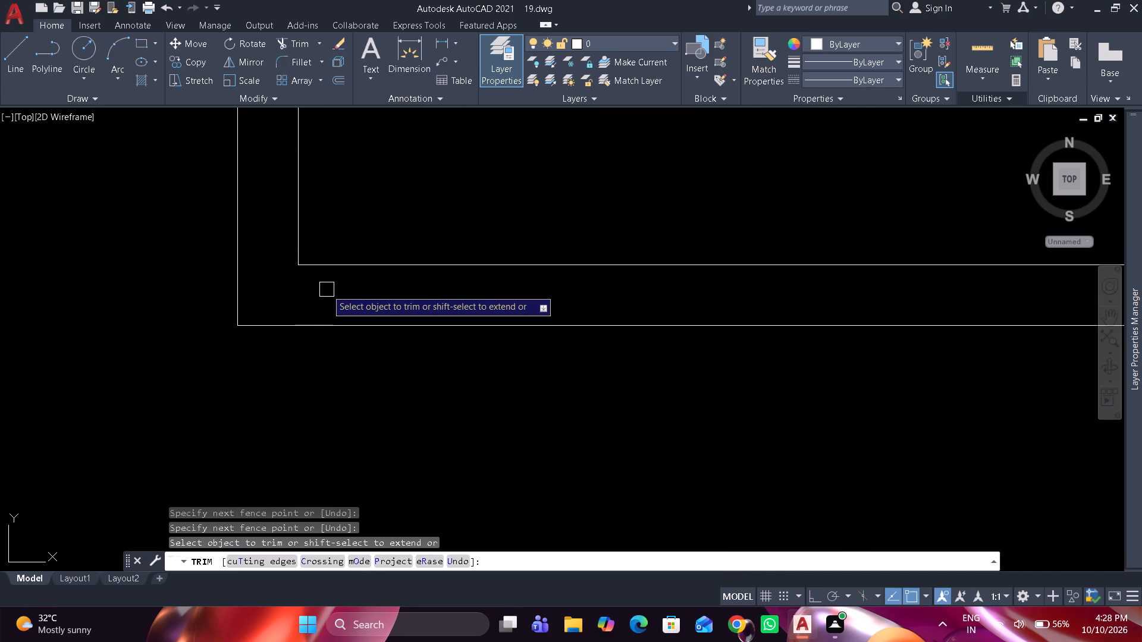
pyautogui.press('space')
# Examine the overall plan and the junctions where the projecting passage meets the top wall.
pyautogui.scroll(-2, 336, 304)
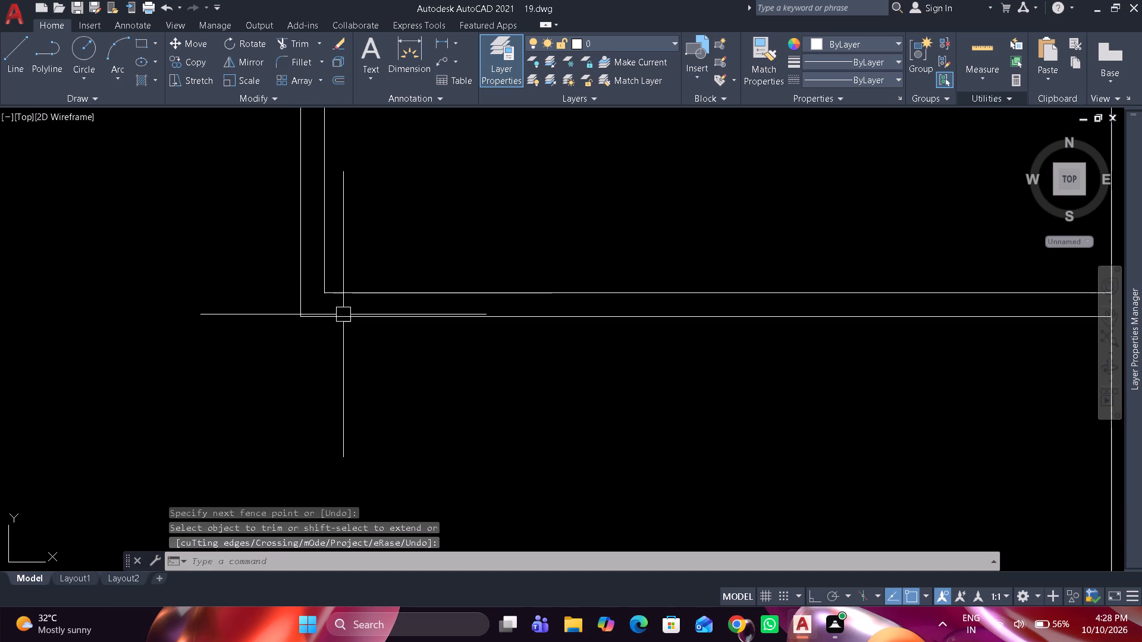
pyautogui.scroll(-4, 435, 313)
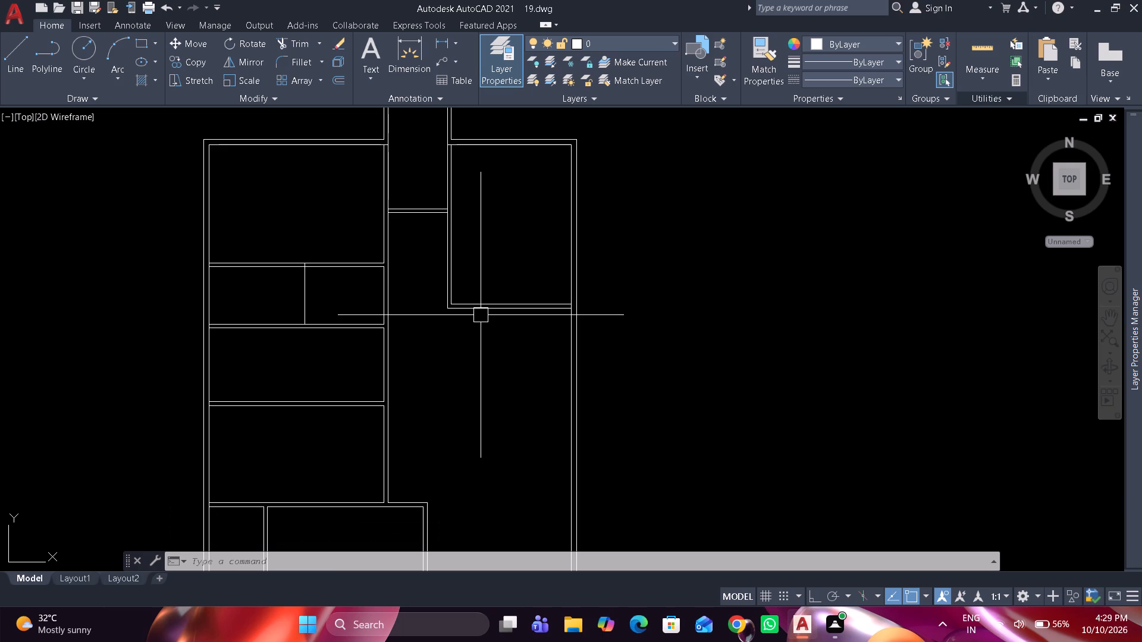
pyautogui.scroll(-1, 481, 315)
pyautogui.middleClick(481, 315)
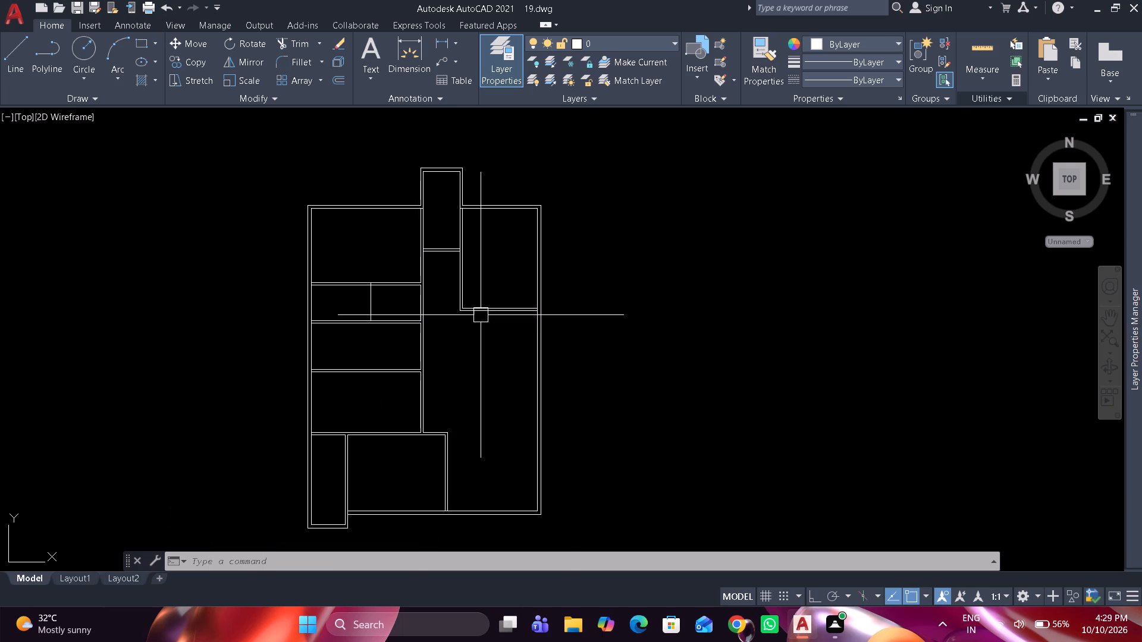
pyautogui.middleClick(481, 316)
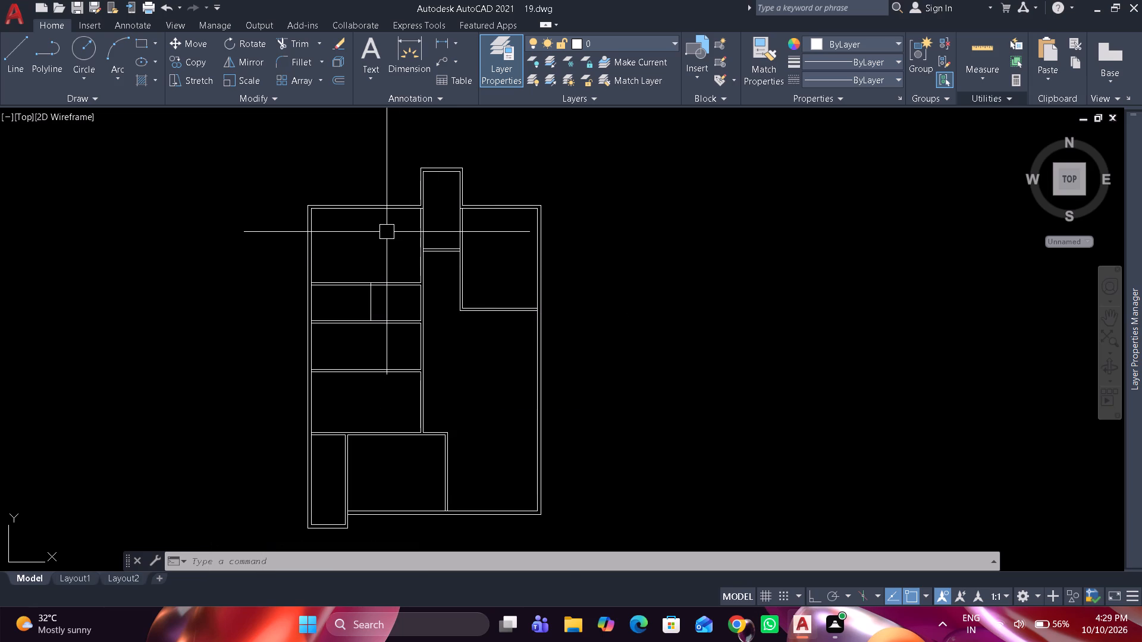
pyautogui.moveTo(387, 232); pyautogui.dragTo(418, 343, button='middle')
pyautogui.scroll(2, 411, 291)
pyautogui.scroll(1, 520, 367)
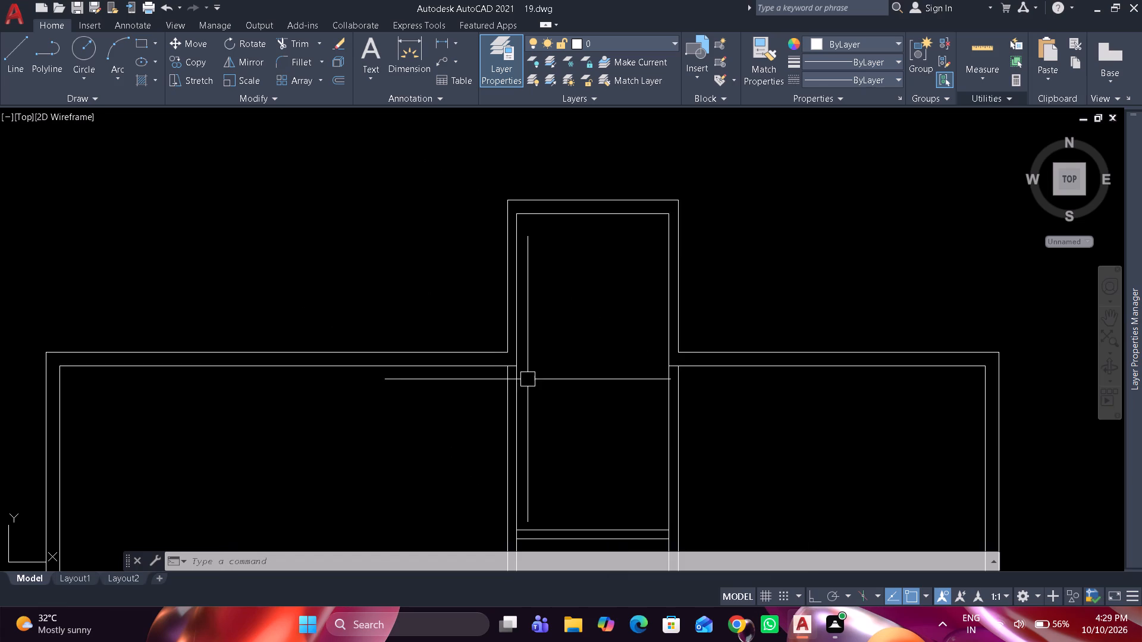
pyautogui.scroll(1, 523, 379)
pyautogui.scroll(1, 437, 401)
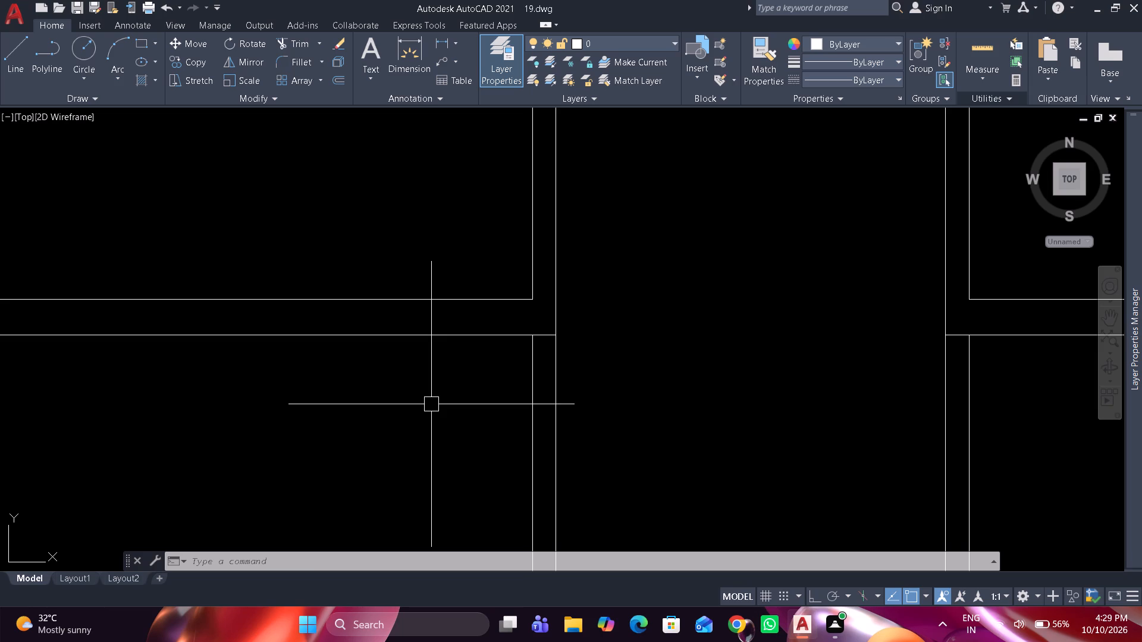
pyautogui.scroll(-1, 485, 364)
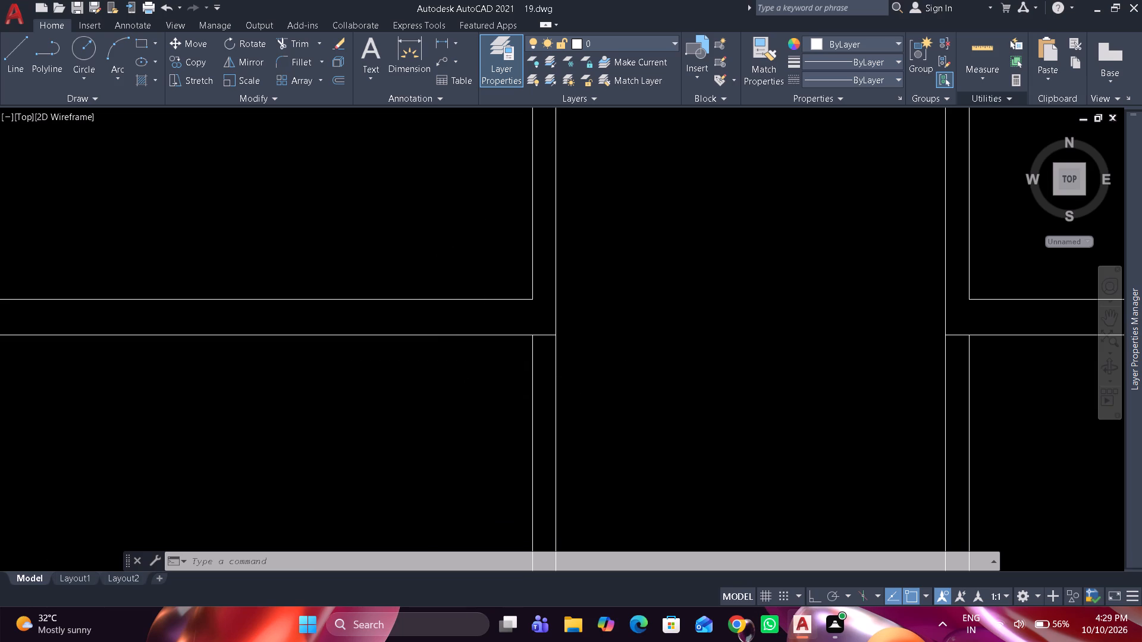
pyautogui.moveTo(487, 366); pyautogui.dragTo(491, 374, button='middle')
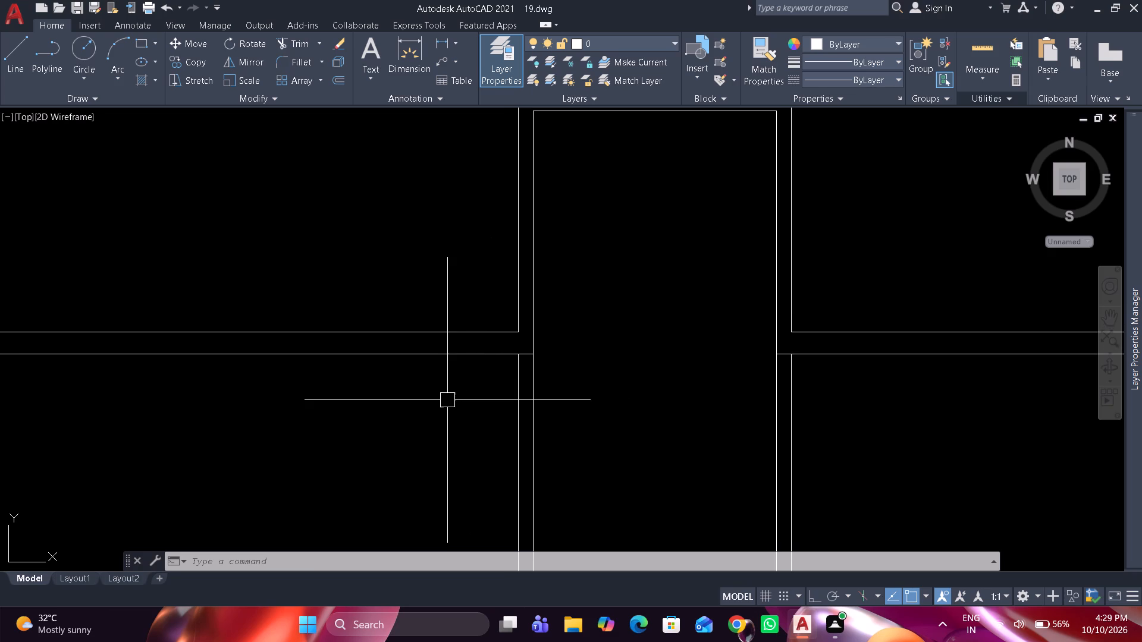
pyautogui.middleClick(441, 391)
pyautogui.middleClick(441, 391)
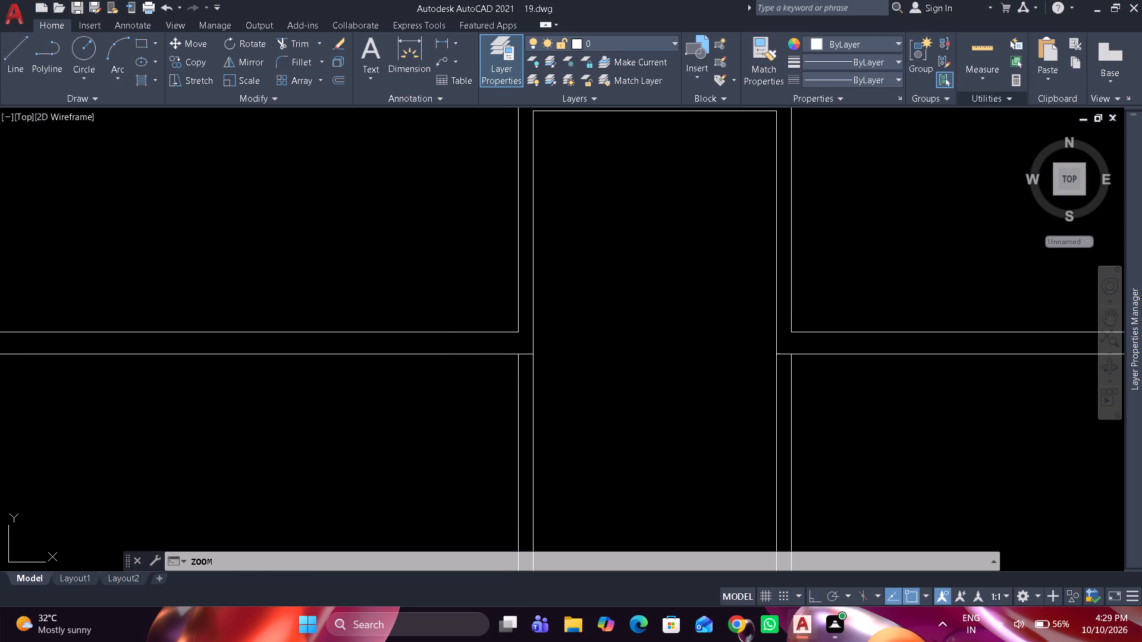
# Offset the vertical dividing line in the second left-hand room from the top 6" to the right.
pyautogui.moveTo(436, 287); pyautogui.dragTo(442, 301, button='middle')
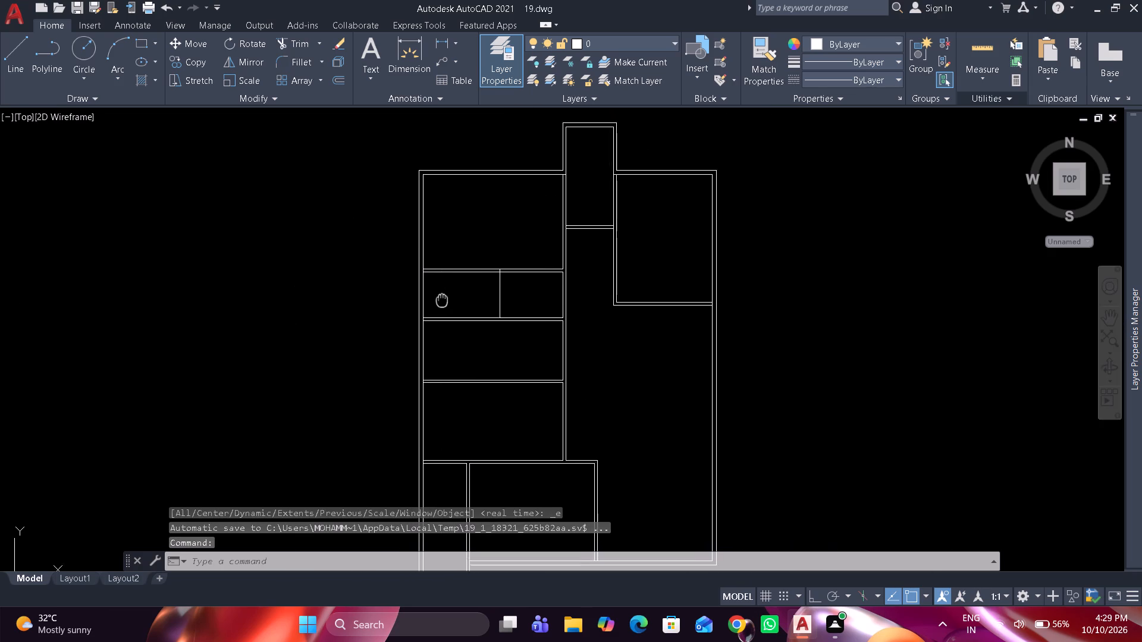
pyautogui.moveTo(442, 301); pyautogui.dragTo(443, 306, button='middle')
pyautogui.scroll(1, 494, 382)
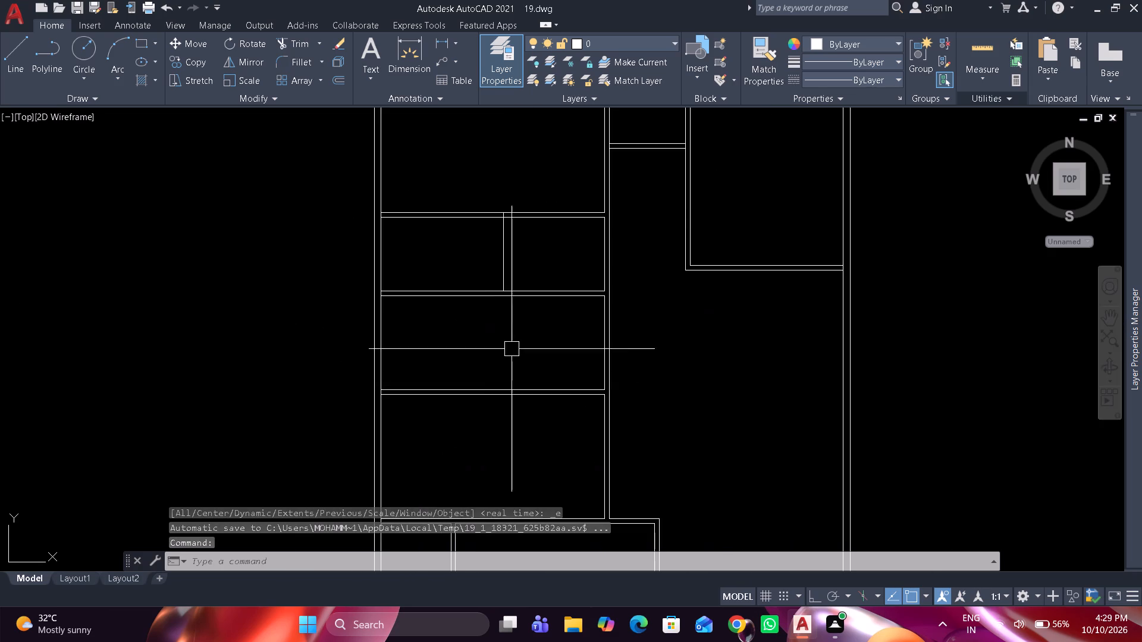
pyautogui.scroll(2, 528, 260)
pyautogui.moveTo(531, 265); pyautogui.dragTo(542, 324, button='middle')
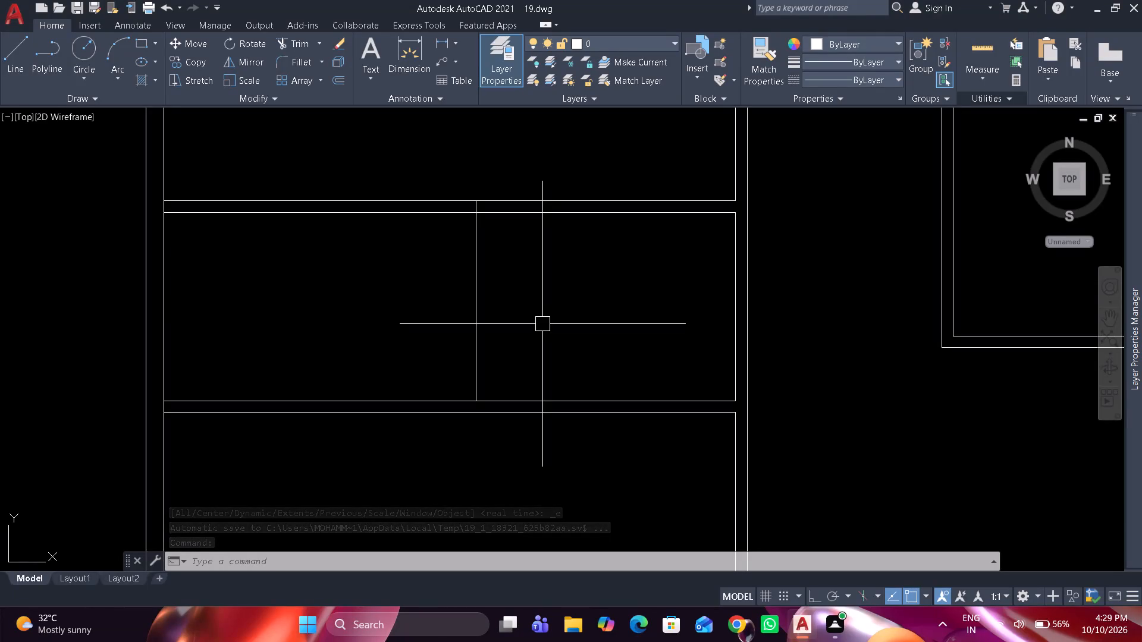
pyautogui.scroll(1, 528, 319)
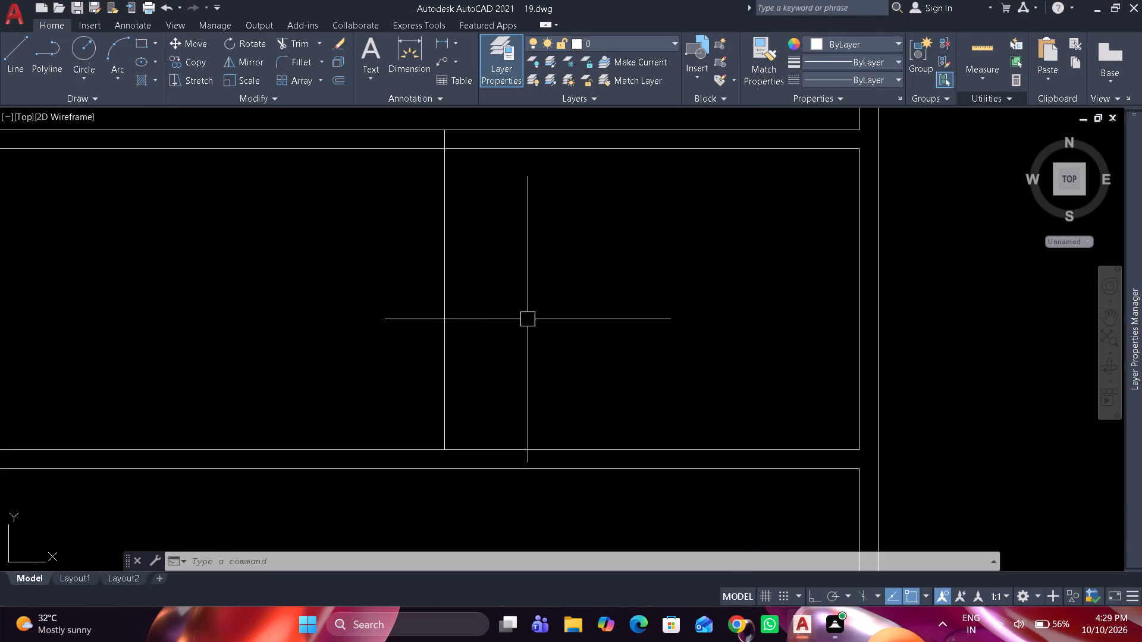
pyautogui.scroll(-1, 528, 319)
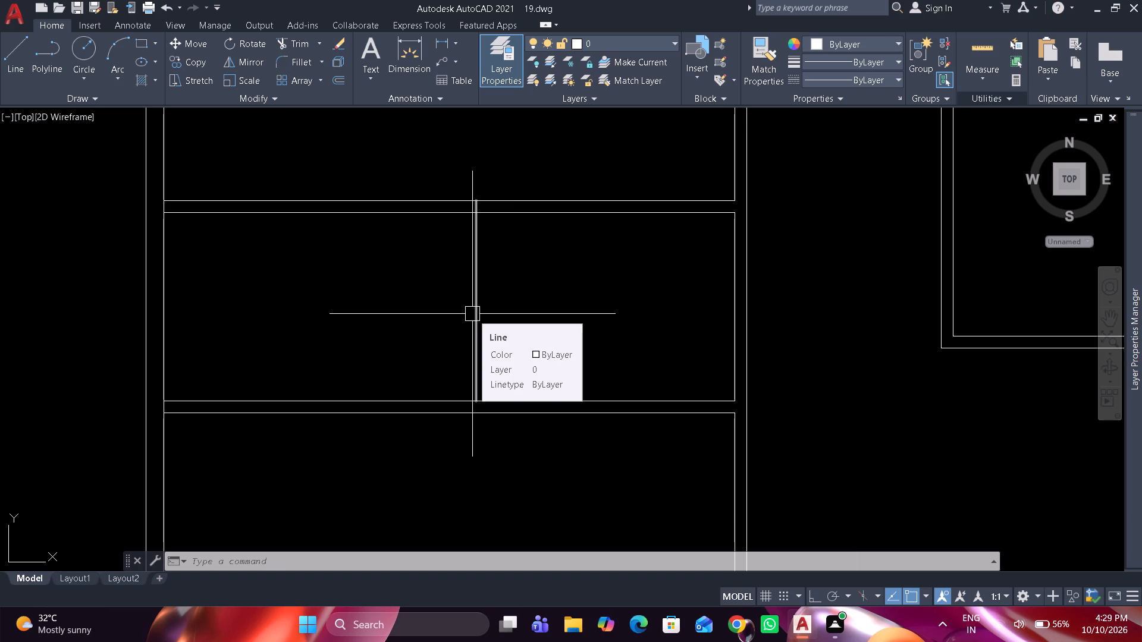
pyautogui.write('o')
pyautogui.press('space')
pyautogui.write('6"')
pyautogui.press('Return')
pyautogui.moveTo(475, 310); pyautogui.dragTo(498, 304)
pyautogui.click(621, 297)
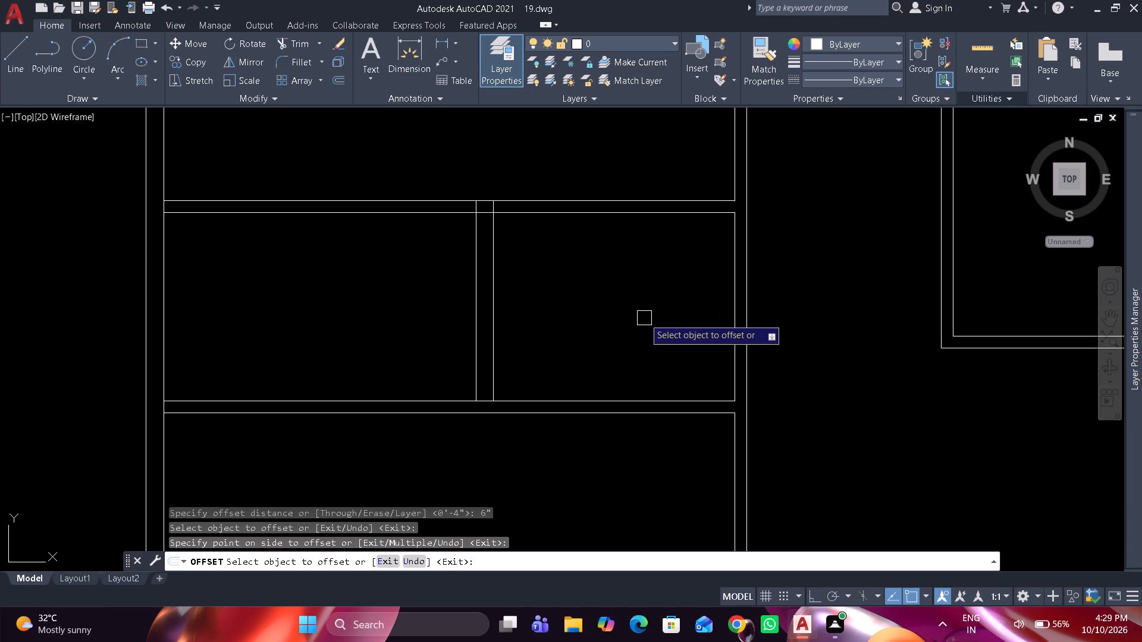
pyautogui.press('space')
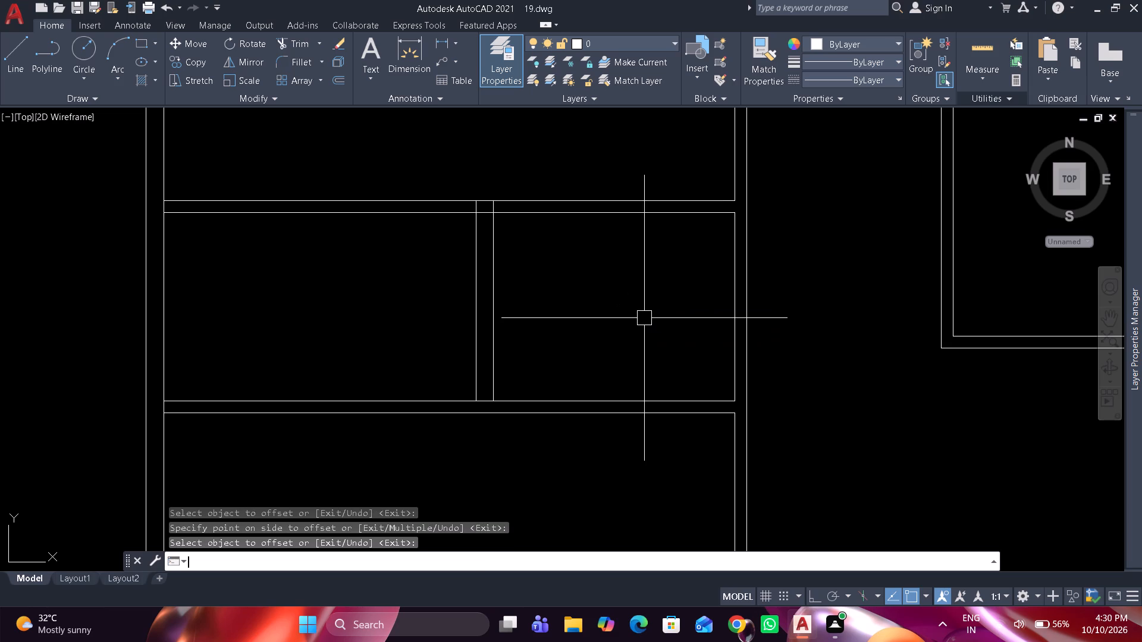
# Extend both vertical dividing lines down through the room's lower wall to its far line.
pyautogui.write('ex')
pyautogui.press('space')
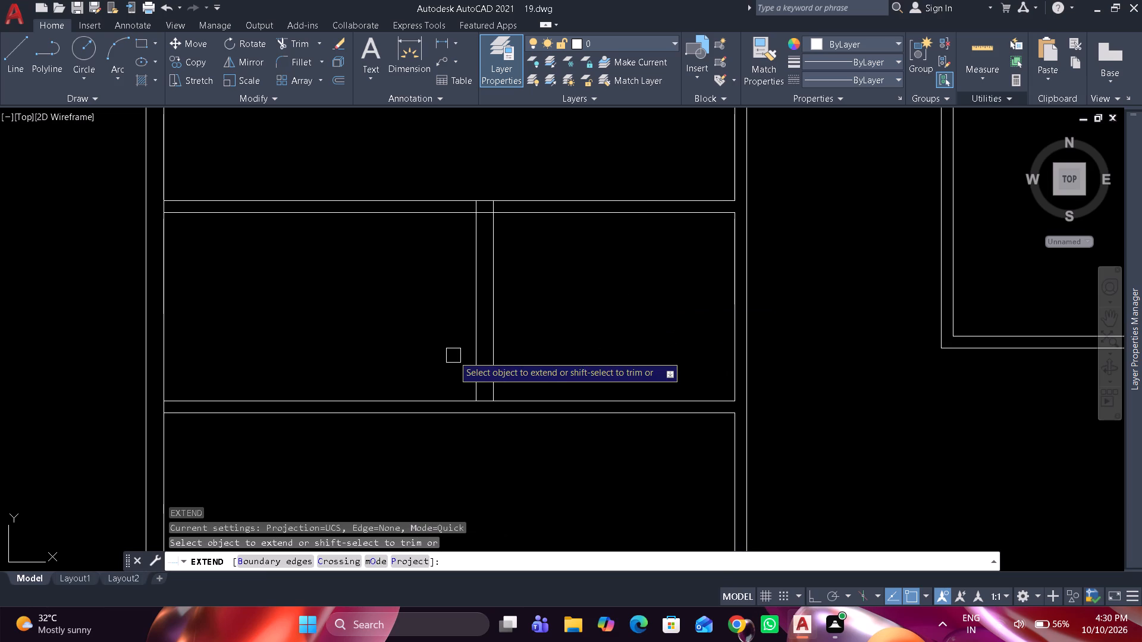
pyautogui.moveTo(454, 358); pyautogui.dragTo(556, 351)
pyautogui.scroll(2, 479, 232)
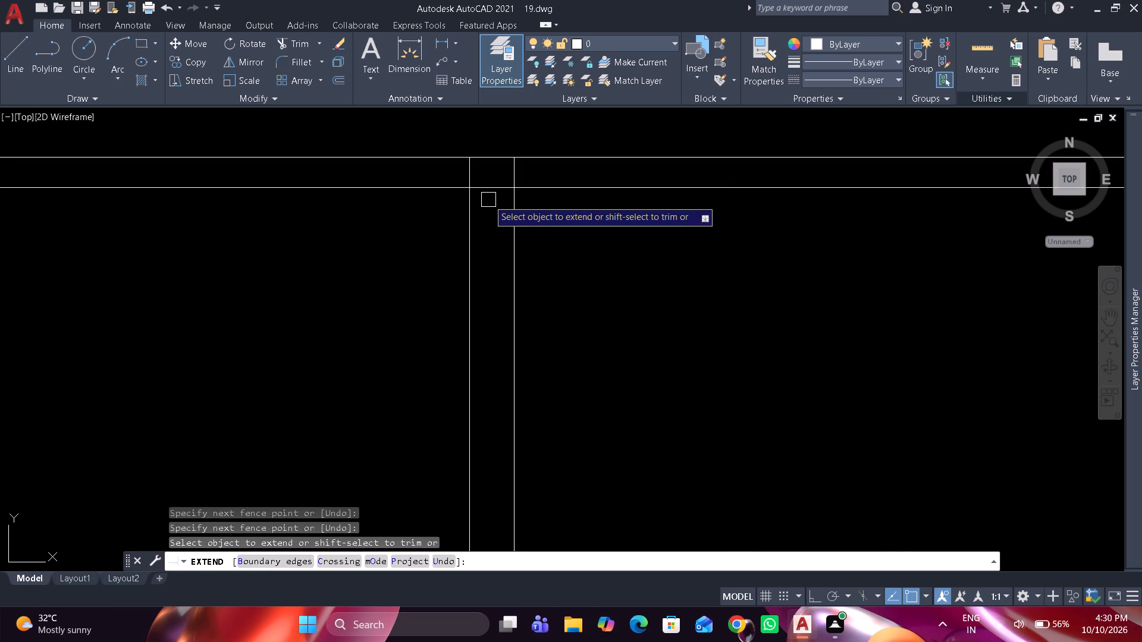
pyautogui.click(489, 194)
pyautogui.click(489, 191)
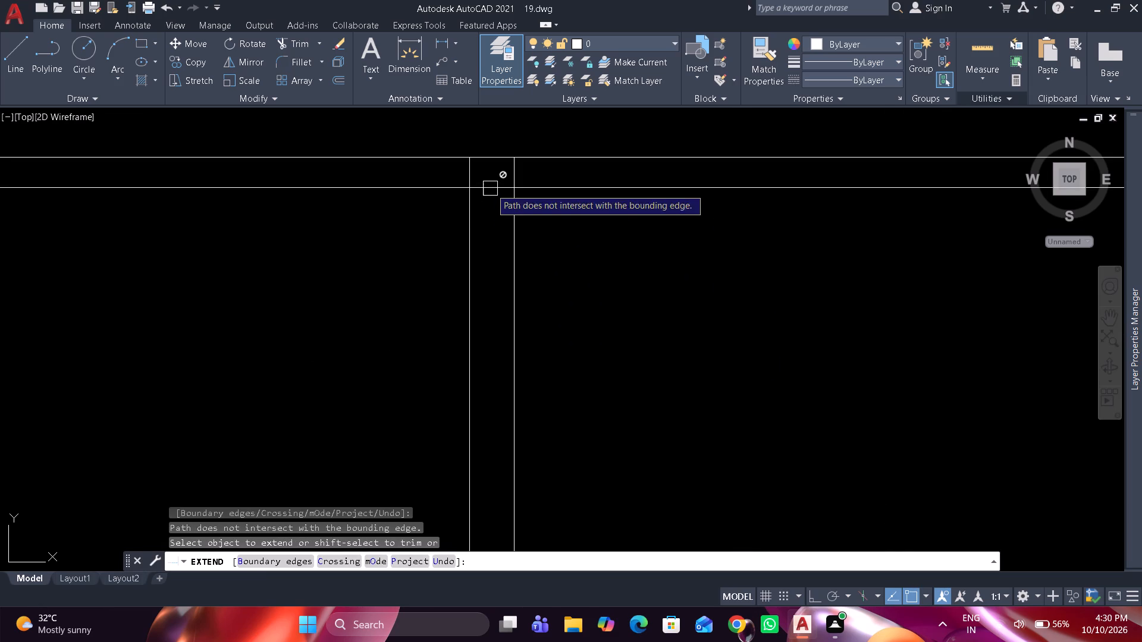
pyautogui.scroll(-4, 493, 187)
pyautogui.scroll(4, 495, 200)
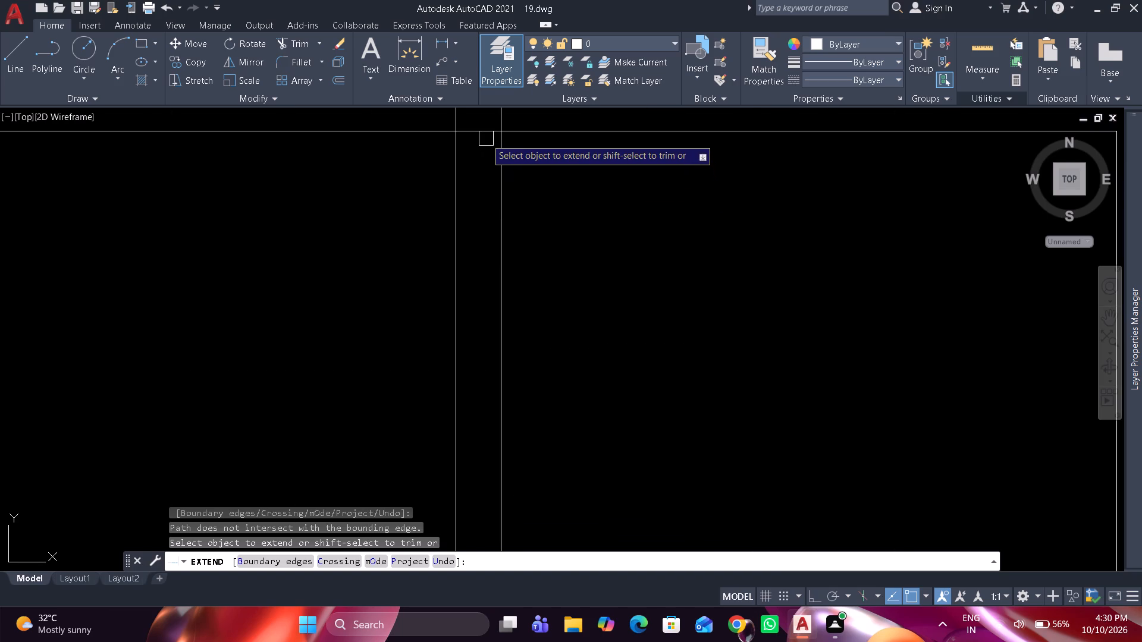
pyautogui.press('Escape')
pyautogui.press('Escape')
pyautogui.press('Escape')
pyautogui.press('Escape')
pyautogui.press('Escape')
pyautogui.press('Escape')
pyautogui.press('Escape')
pyautogui.press('Escape')
pyautogui.press('Escape')
pyautogui.moveTo(496, 210); pyautogui.dragTo(514, 320, button='middle')
pyautogui.press('Escape')
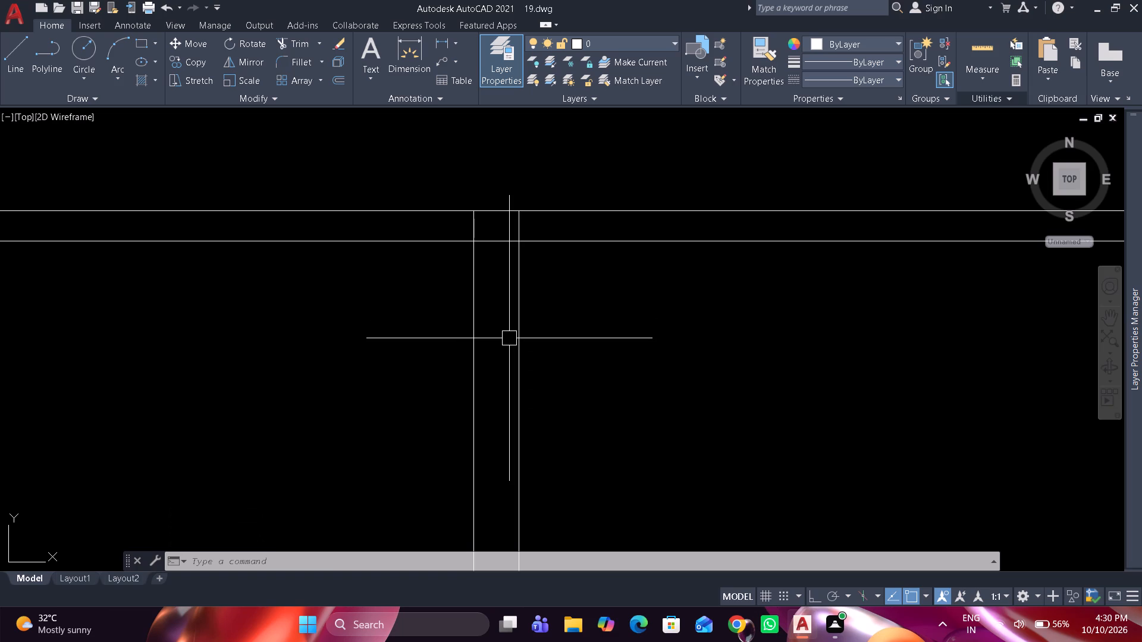
# Trim the upper and lower wall lines between the two vertical dividing lines to open the gap through both walls.
pyautogui.scroll(-2, 604, 265)
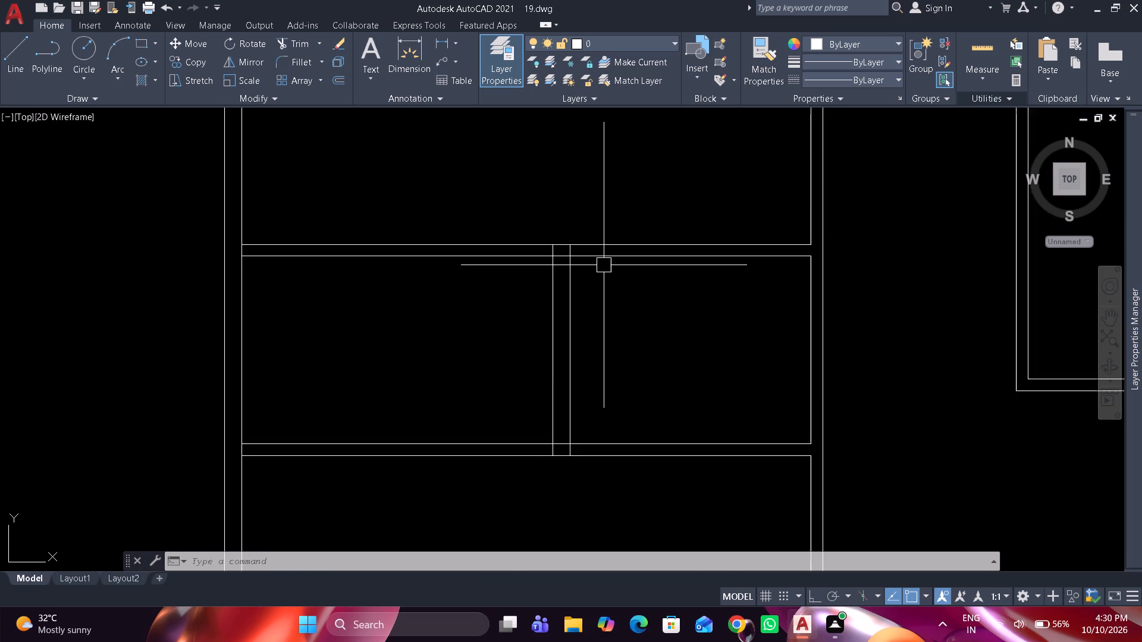
pyautogui.scroll(-2, 604, 265)
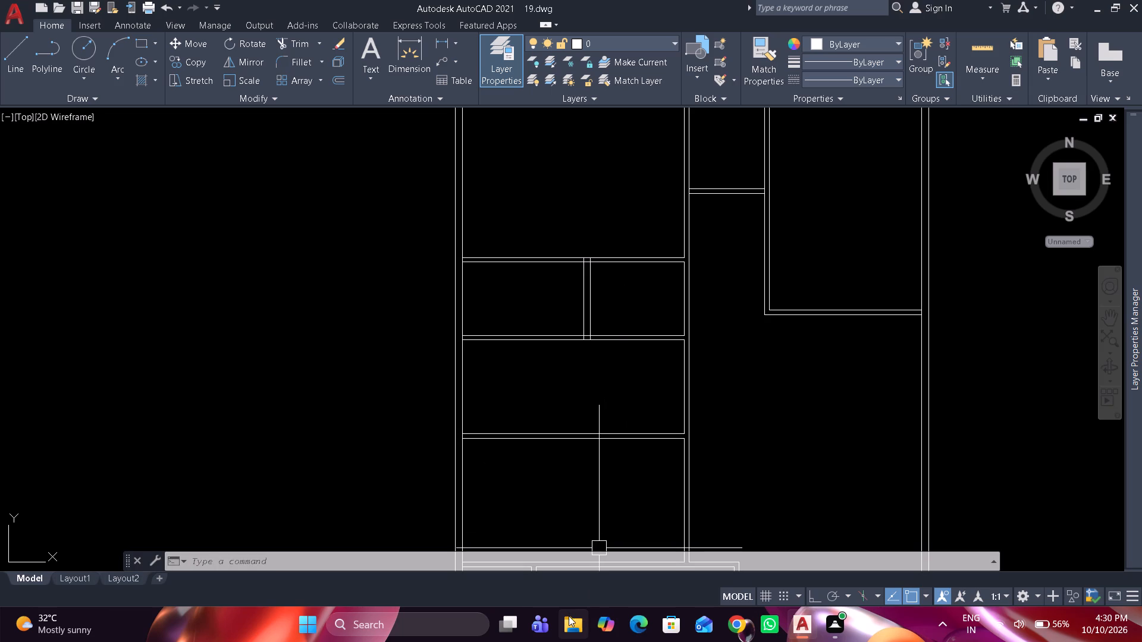
pyautogui.scroll(2, 601, 288)
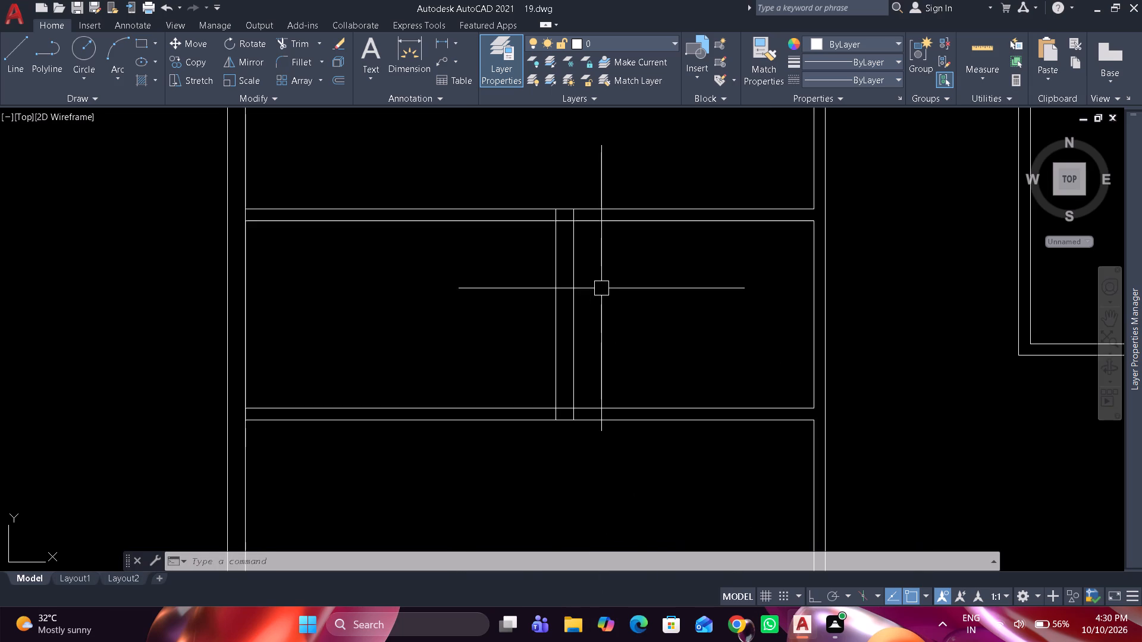
pyautogui.moveTo(605, 314); pyautogui.dragTo(611, 344, button='middle')
pyautogui.write('tr')
pyautogui.press('space')
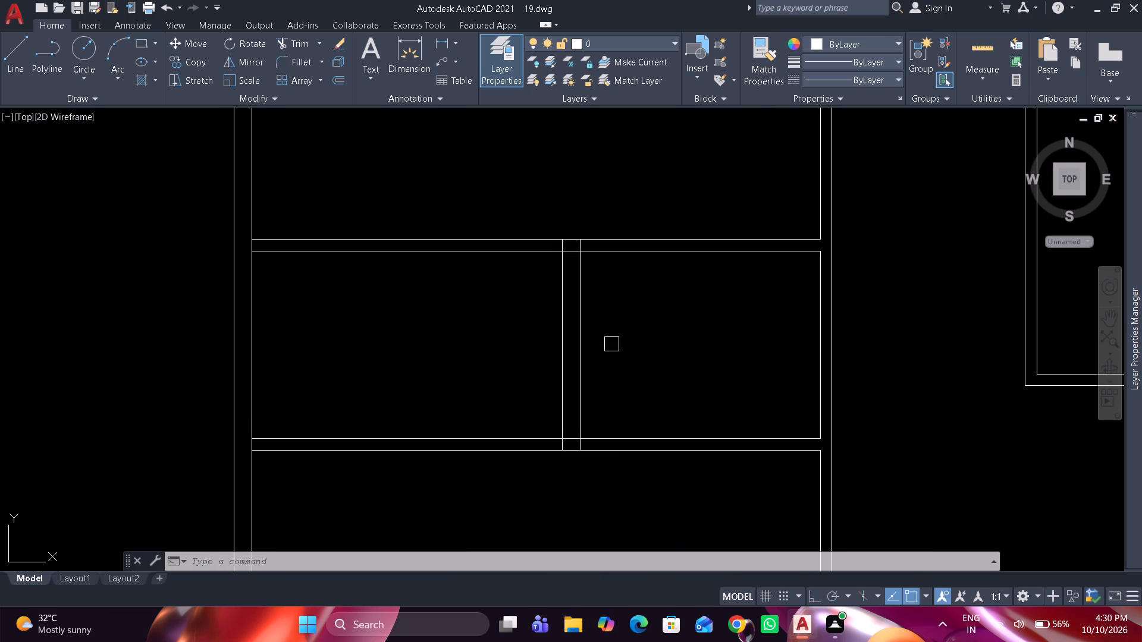
pyautogui.scroll(3, 574, 232)
pyautogui.click(573, 313)
pyautogui.scroll(-4, 573, 313)
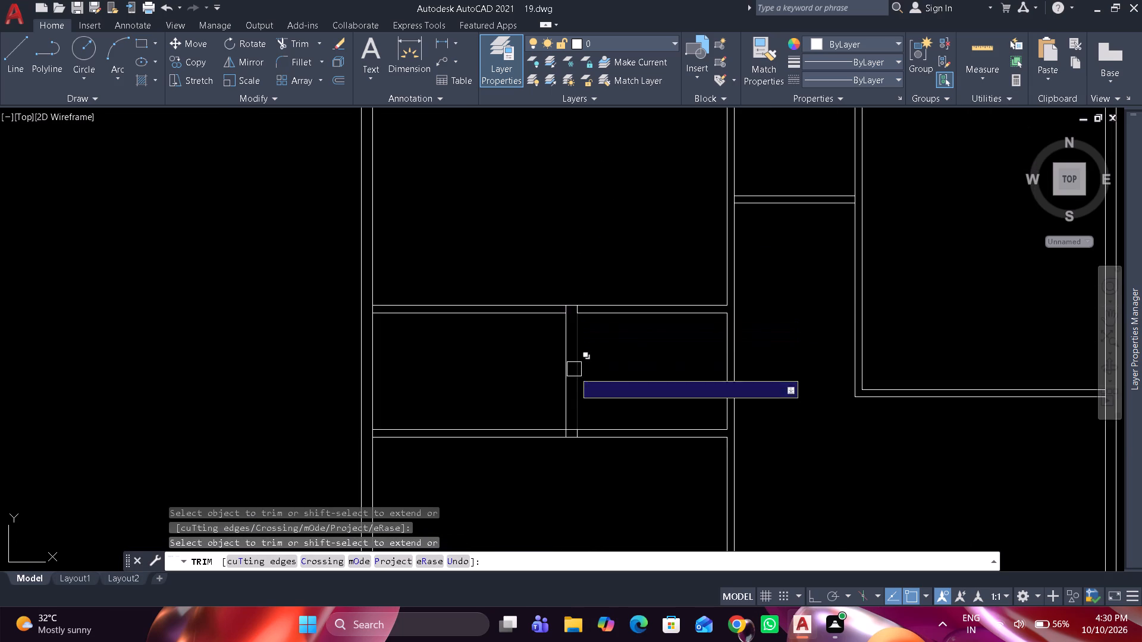
pyautogui.scroll(4, 571, 443)
pyautogui.click(576, 364)
pyautogui.press('space')
pyautogui.scroll(-5, 576, 347)
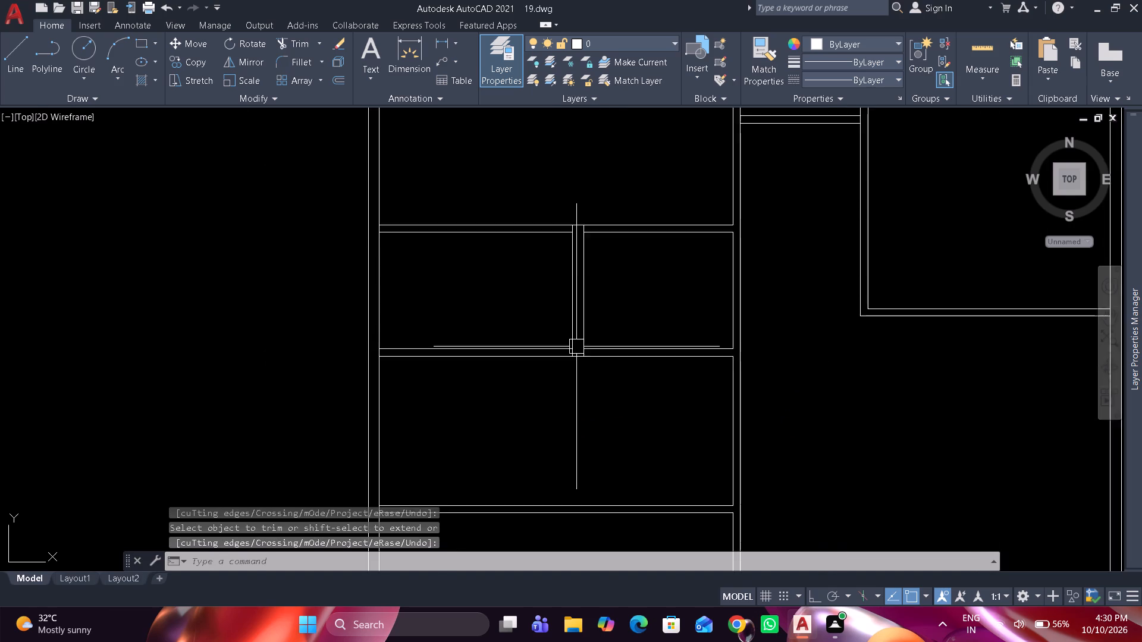
# Offset the divided room's right inner wall line 6" leftward, and offset the resulting line another 6" leftward.
pyautogui.moveTo(618, 307); pyautogui.dragTo(613, 346, button='middle')
pyautogui.scroll(2, 613, 346)
pyautogui.moveTo(735, 343); pyautogui.dragTo(669, 319, button='middle')
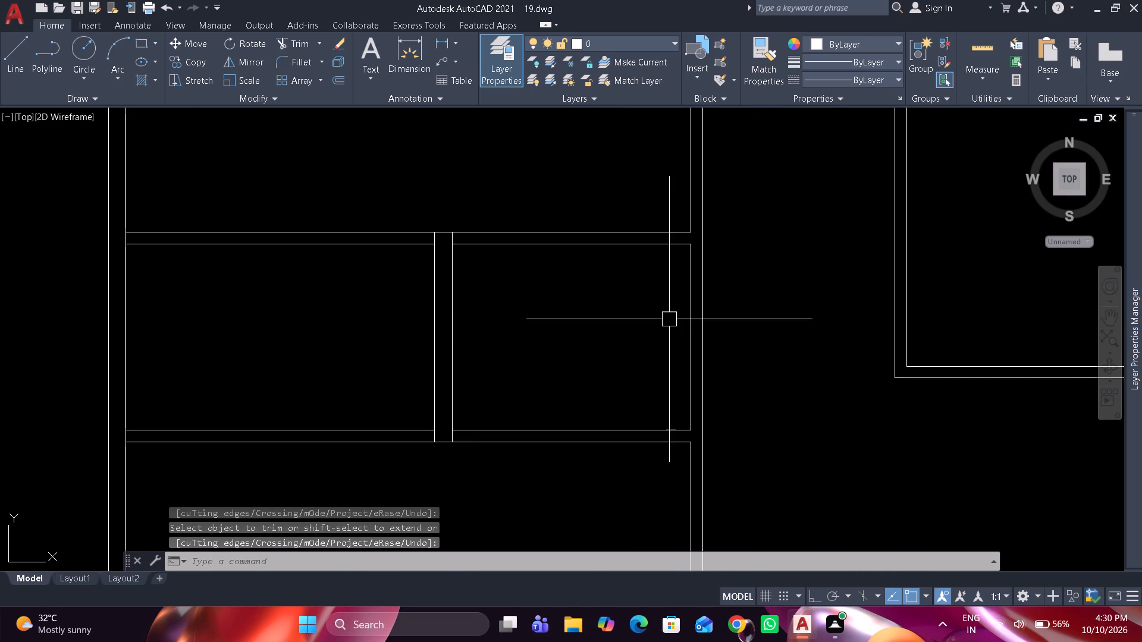
pyautogui.write('o')
pyautogui.press('space')
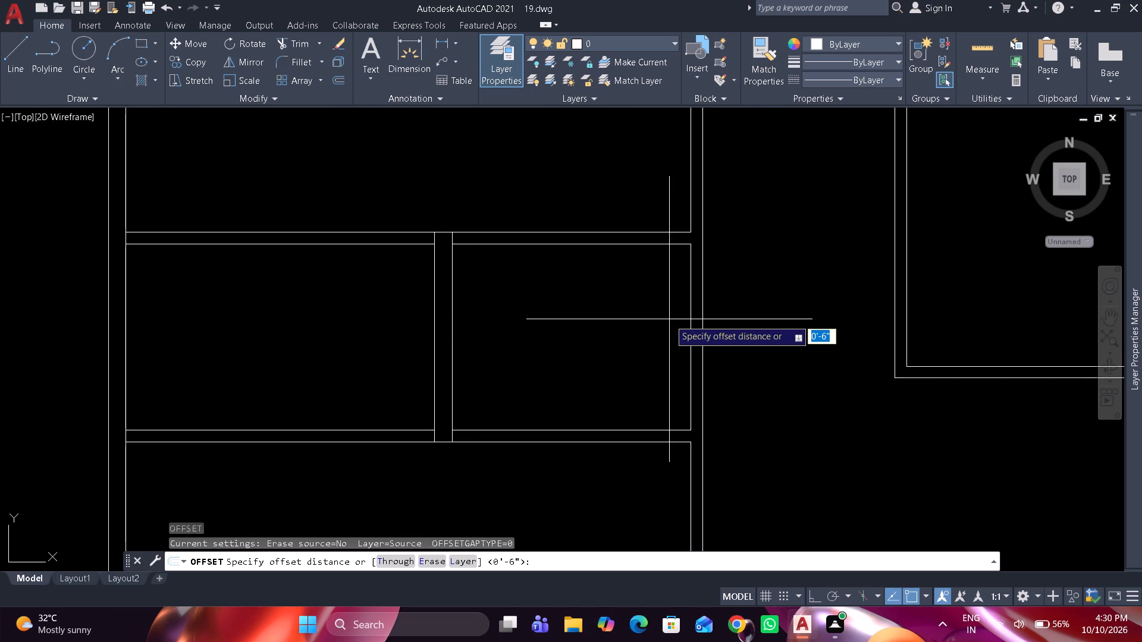
pyautogui.press('space')
pyautogui.scroll(1, 696, 341)
pyautogui.click(689, 329)
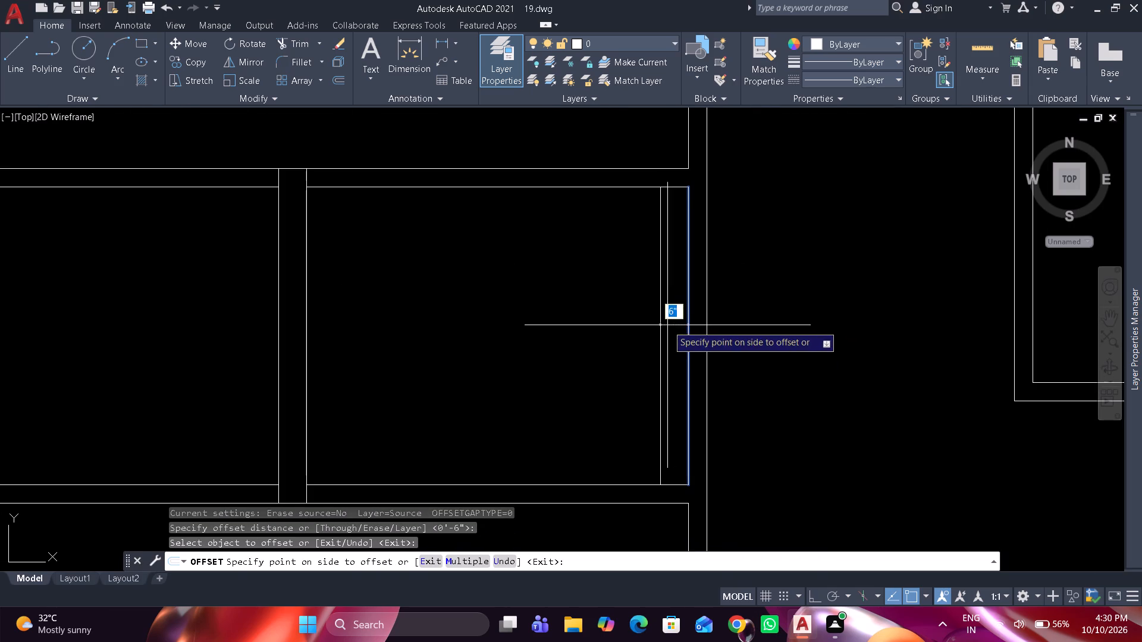
pyautogui.click(667, 325)
pyautogui.click(658, 323)
pyautogui.click(629, 325)
pyautogui.press('space')
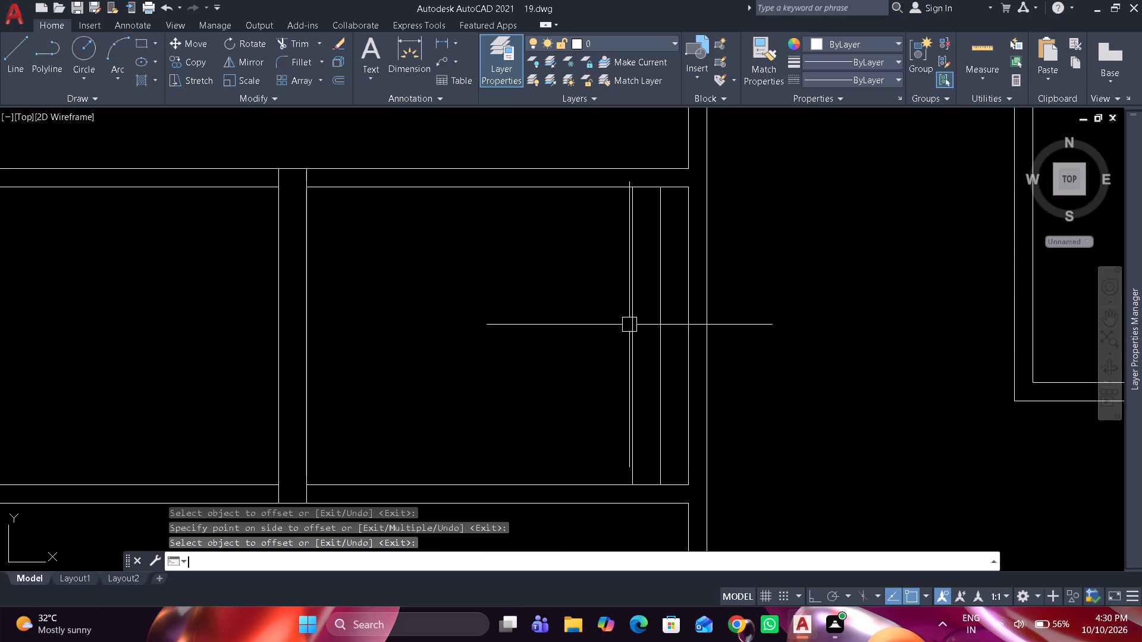
# Extend the two new vertical lines through the upper and lower walls to their far lines.
pyautogui.write('ex')
pyautogui.press('space')
pyautogui.moveTo(611, 248); pyautogui.dragTo(672, 237)
pyautogui.moveTo(614, 442); pyautogui.dragTo(678, 439)
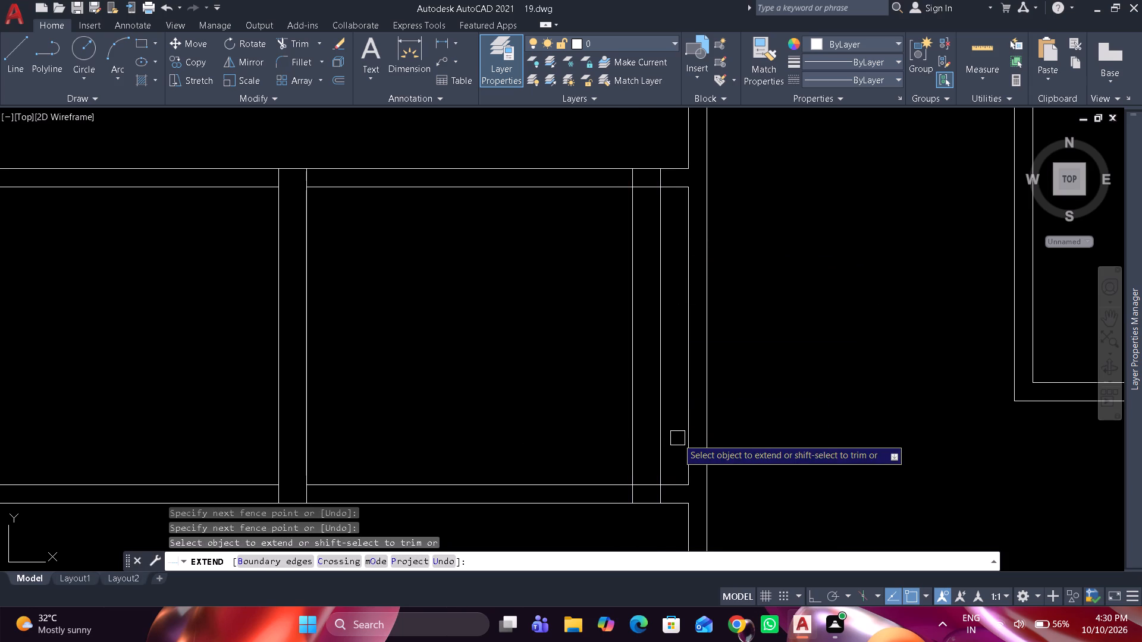
# Trim the upper and lower wall lines between the two new vertical lines near the divided room's right end.
pyautogui.press('space')
pyautogui.write('tr')
pyautogui.press('space')
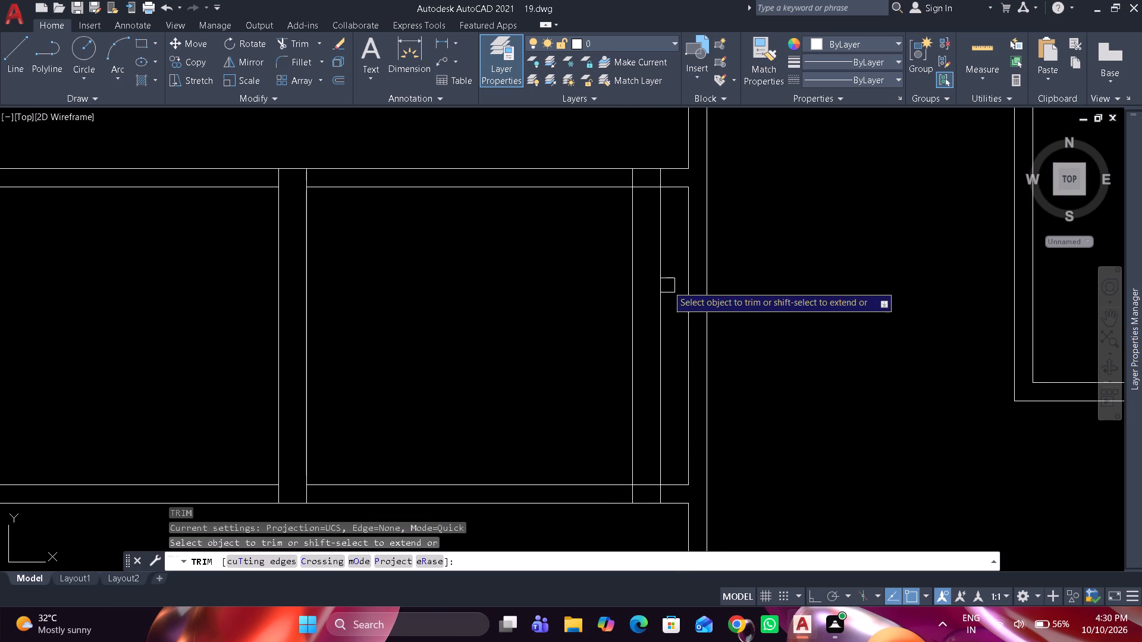
pyautogui.click(645, 191)
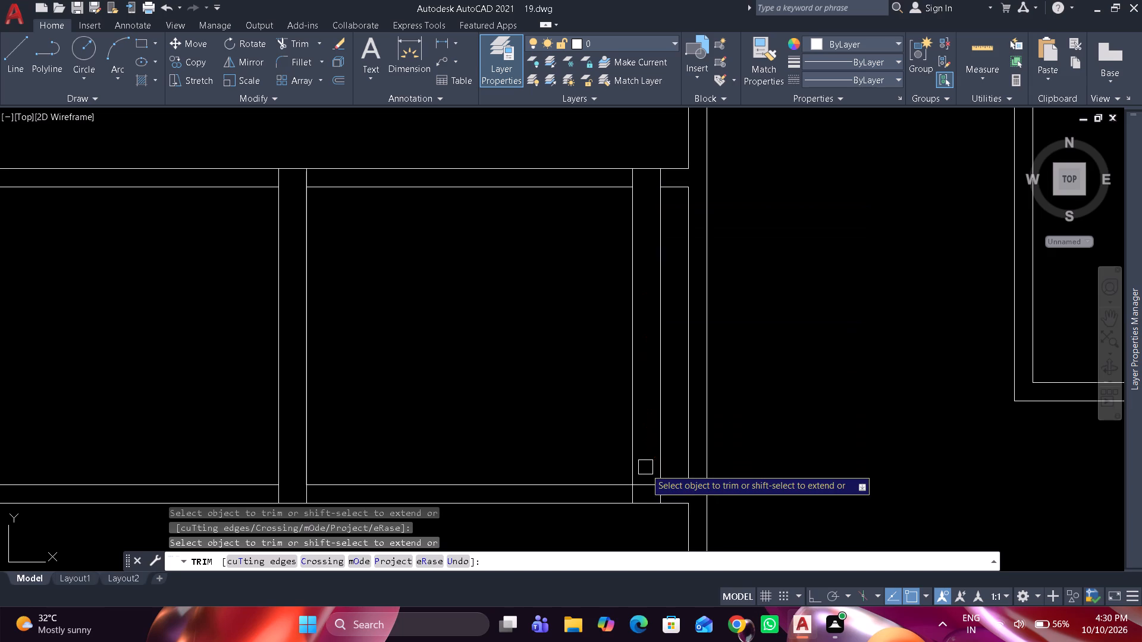
pyautogui.click(647, 488)
pyautogui.press('space')
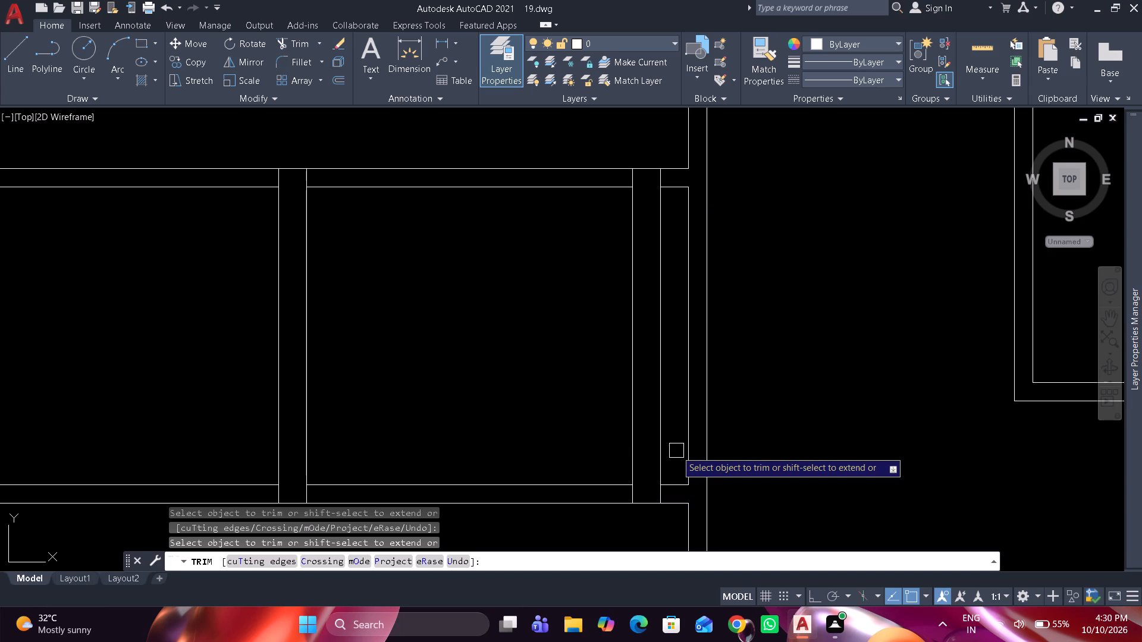
# Extend the short upper and lower wall lines beside the new vertical pair to the right wall's far line.
pyautogui.write('ex')
pyautogui.press('space')
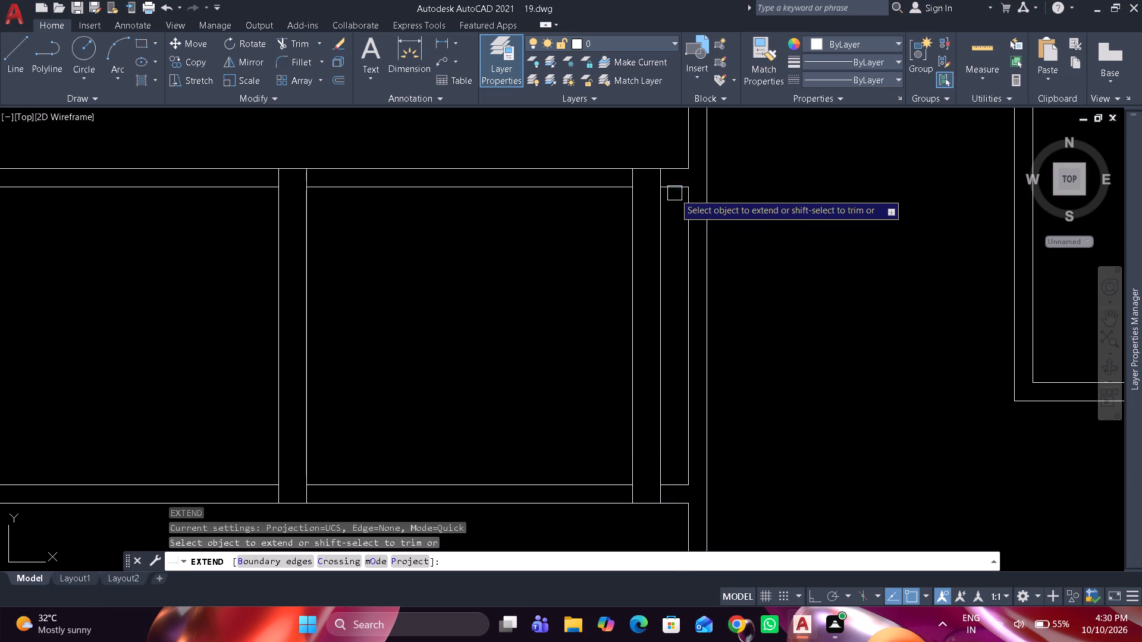
pyautogui.click(674, 191)
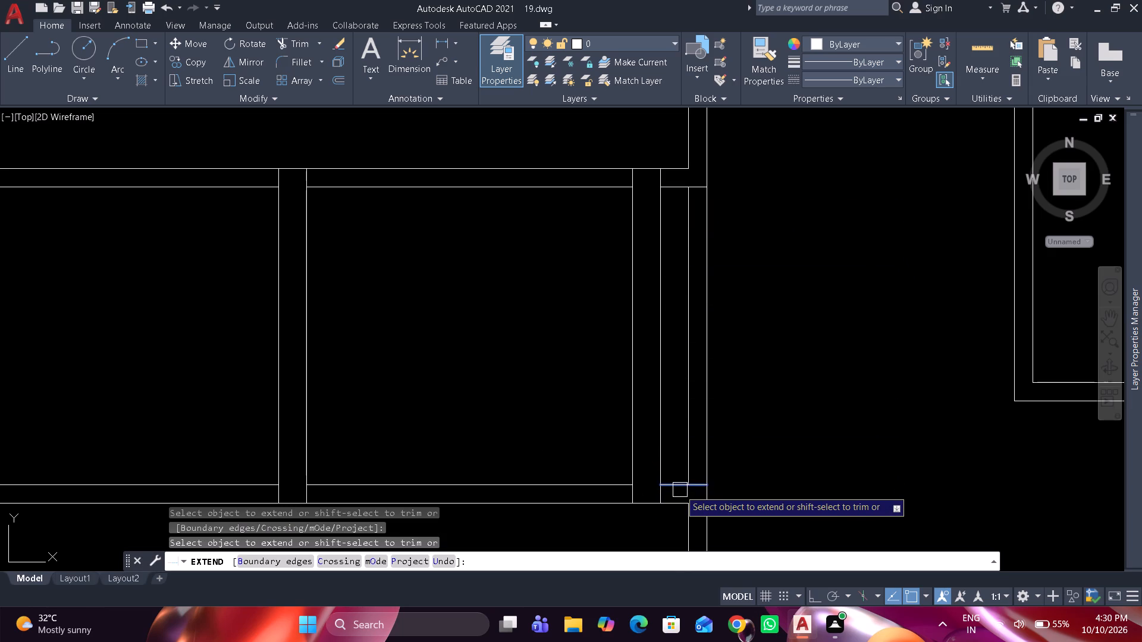
pyautogui.click(680, 490)
pyautogui.press('space')
# Trim away both lines of the divided room's old right wall between the upper and lower walls.
pyautogui.write('tr')
pyautogui.press('space')
pyautogui.moveTo(676, 450); pyautogui.dragTo(738, 452)
pyautogui.press('space')
pyautogui.scroll(-2, 741, 353)
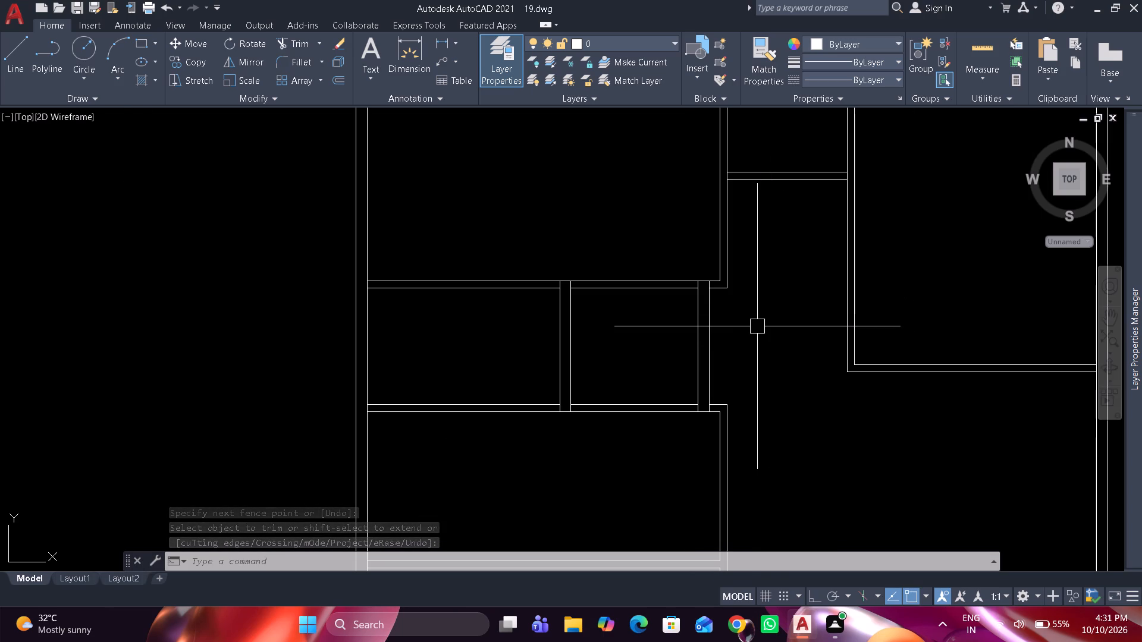
# Save the drawing.
pyautogui.middleClick(757, 326)
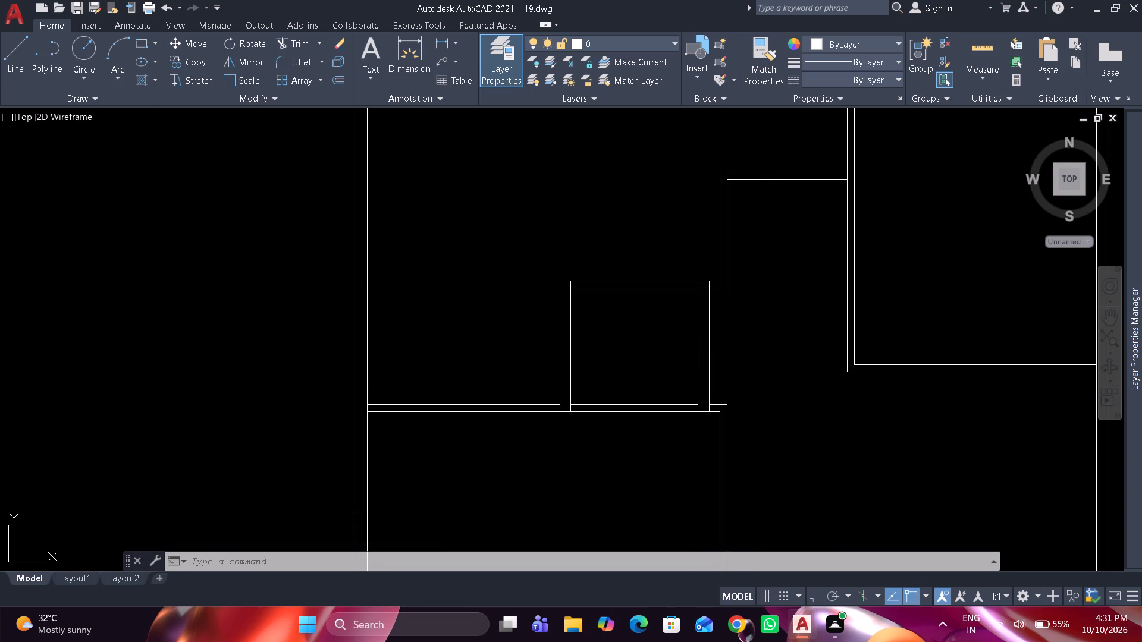
pyautogui.middleClick(757, 326)
pyautogui.hotkey('ctrl', 's')
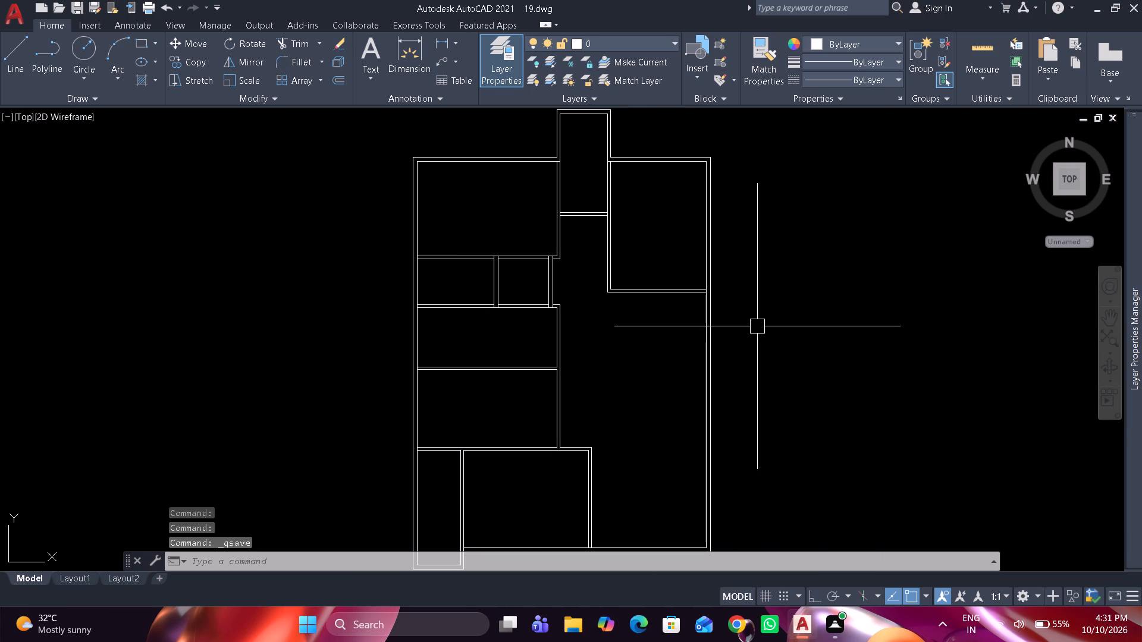
# Assign the plan's perimeter wall lines on the top, left, right and bottom sides to the Outer Wall layer.
pyautogui.moveTo(730, 211); pyautogui.dragTo(720, 194)
pyautogui.click(687, 139)
pyautogui.moveTo(697, 163); pyautogui.dragTo(754, 310, button='middle')
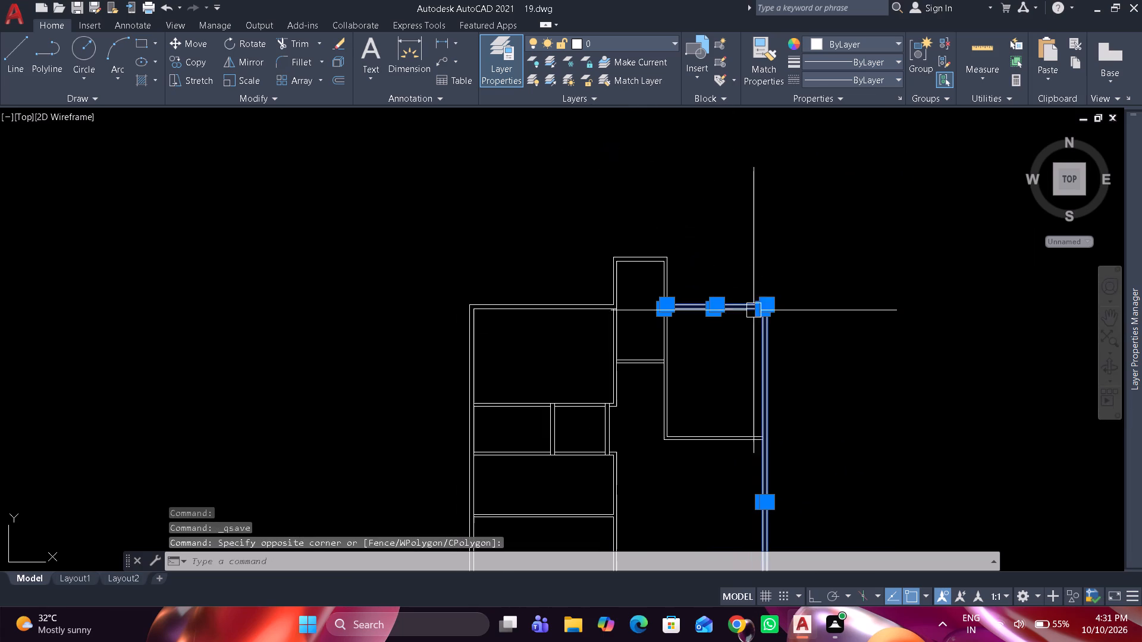
pyautogui.moveTo(718, 284); pyautogui.dragTo(646, 250)
pyautogui.click(493, 202)
pyautogui.moveTo(493, 328); pyautogui.dragTo(469, 309)
pyautogui.click(397, 265)
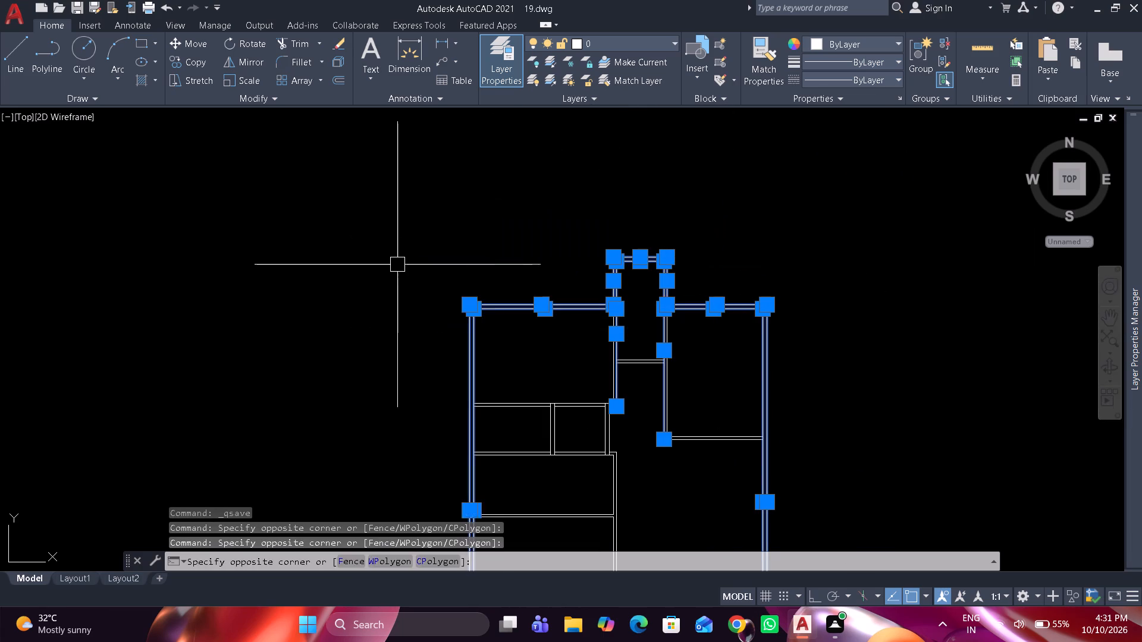
pyautogui.scroll(-2, 398, 247)
pyautogui.scroll(3, 454, 420)
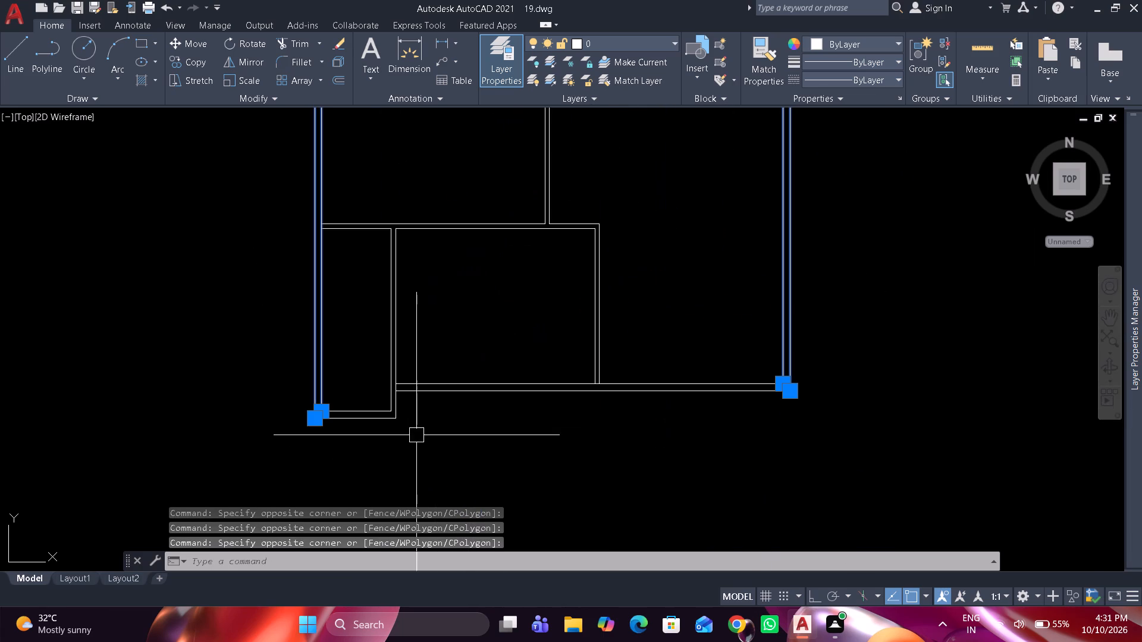
pyautogui.scroll(2, 407, 407)
pyautogui.moveTo(569, 410); pyautogui.dragTo(560, 365)
pyautogui.click(526, 268)
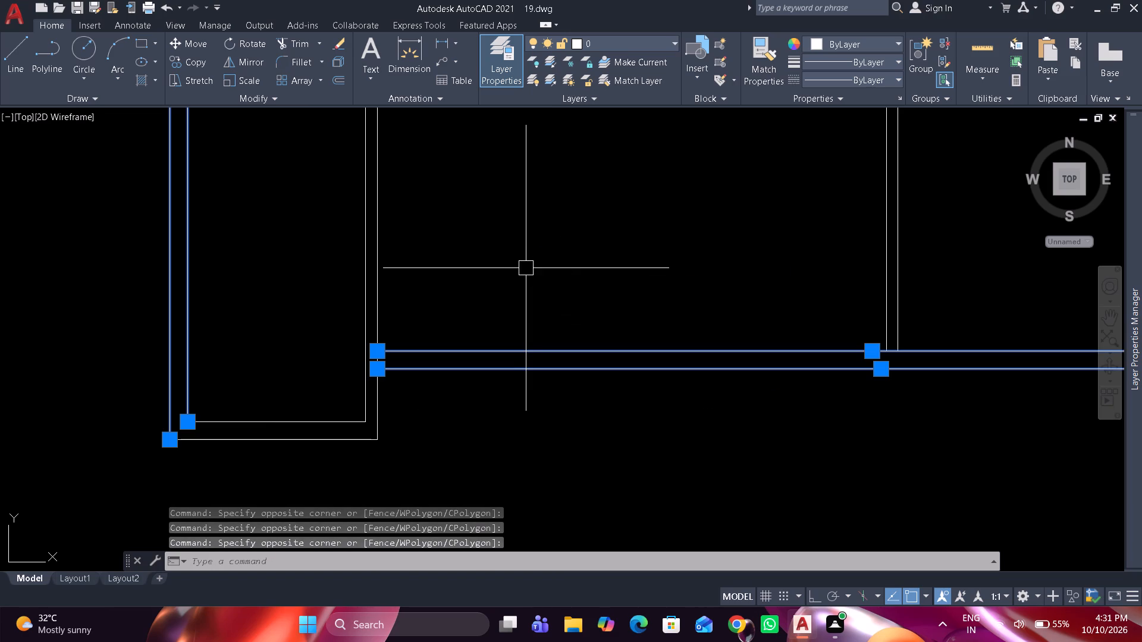
pyautogui.click(656, 45)
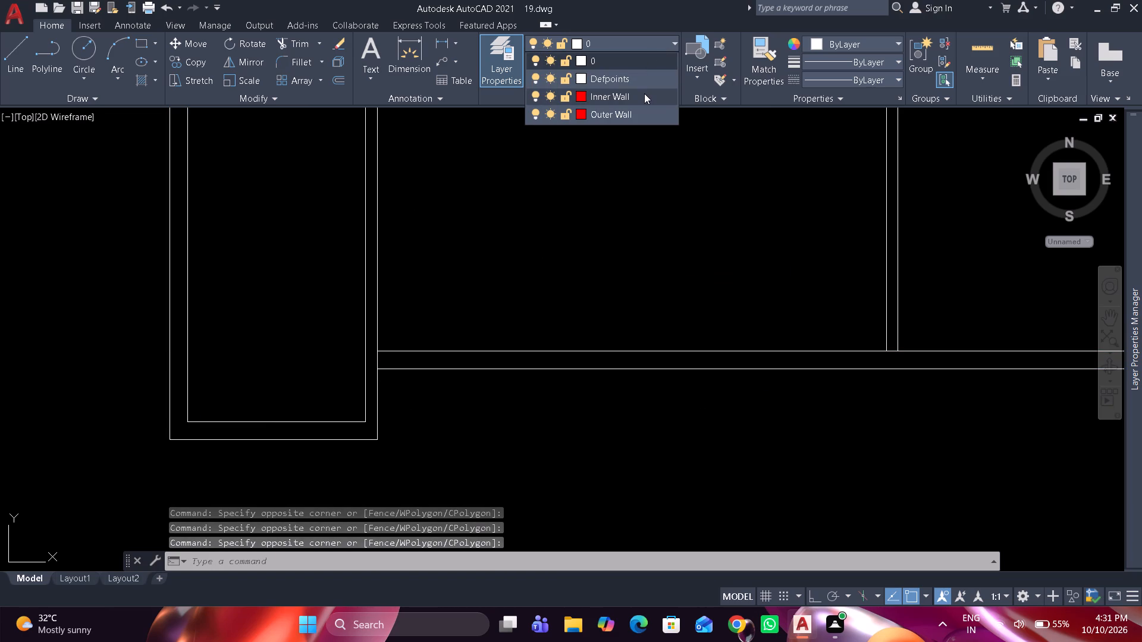
pyautogui.click(644, 111)
pyautogui.press('Escape')
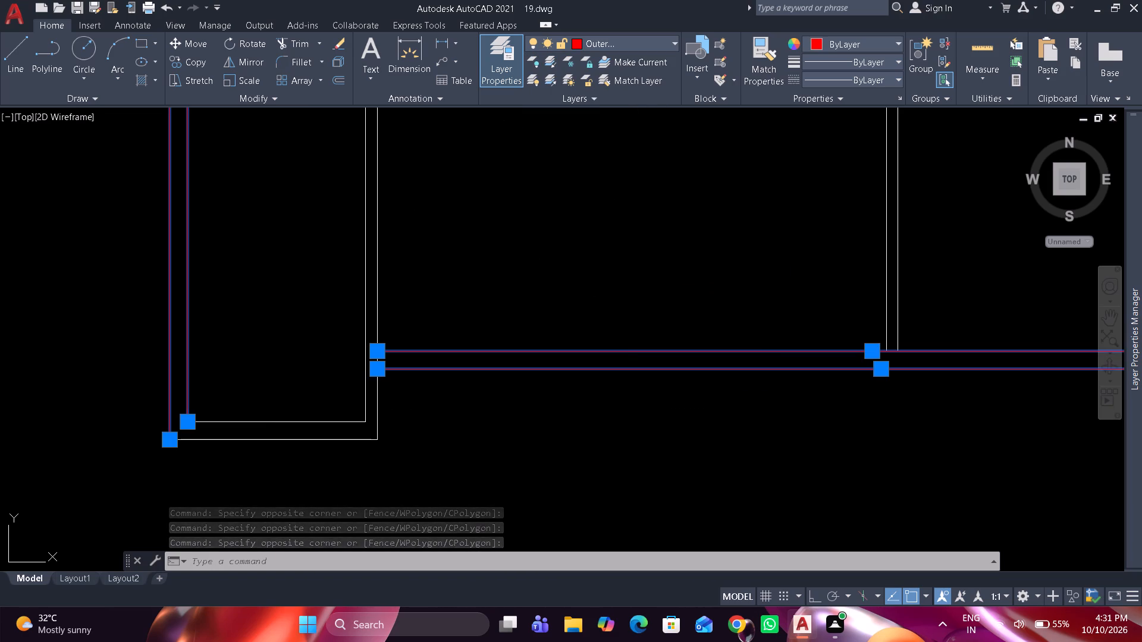
# Set the Inner Wall layer's colour to blue.
pyautogui.click(1141, 413)
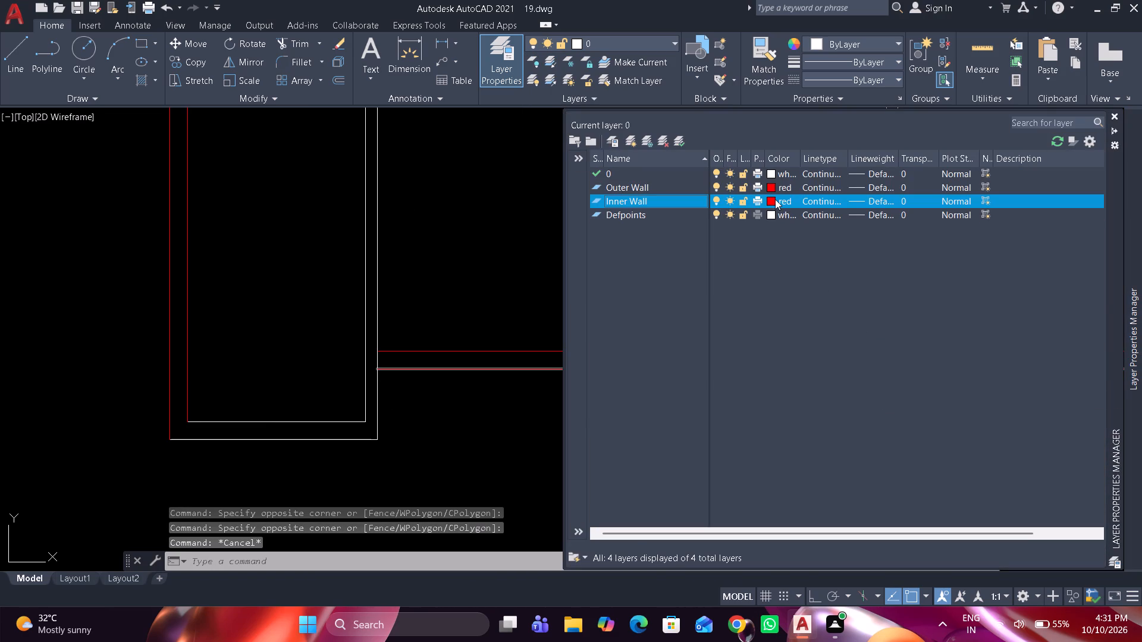
pyautogui.click(767, 206)
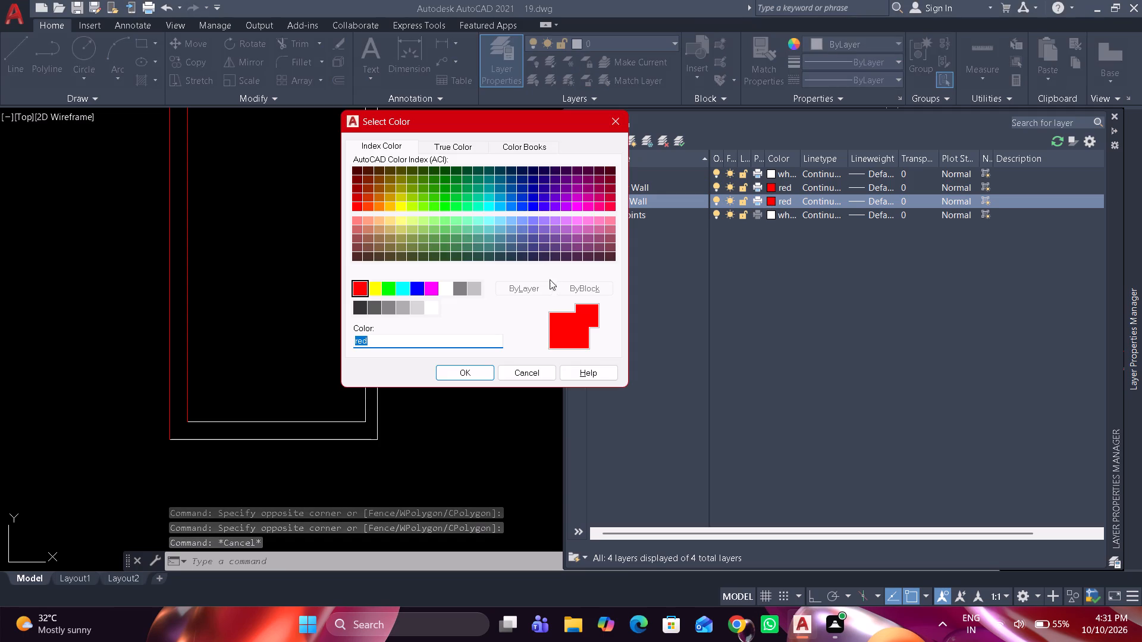
pyautogui.click(419, 285)
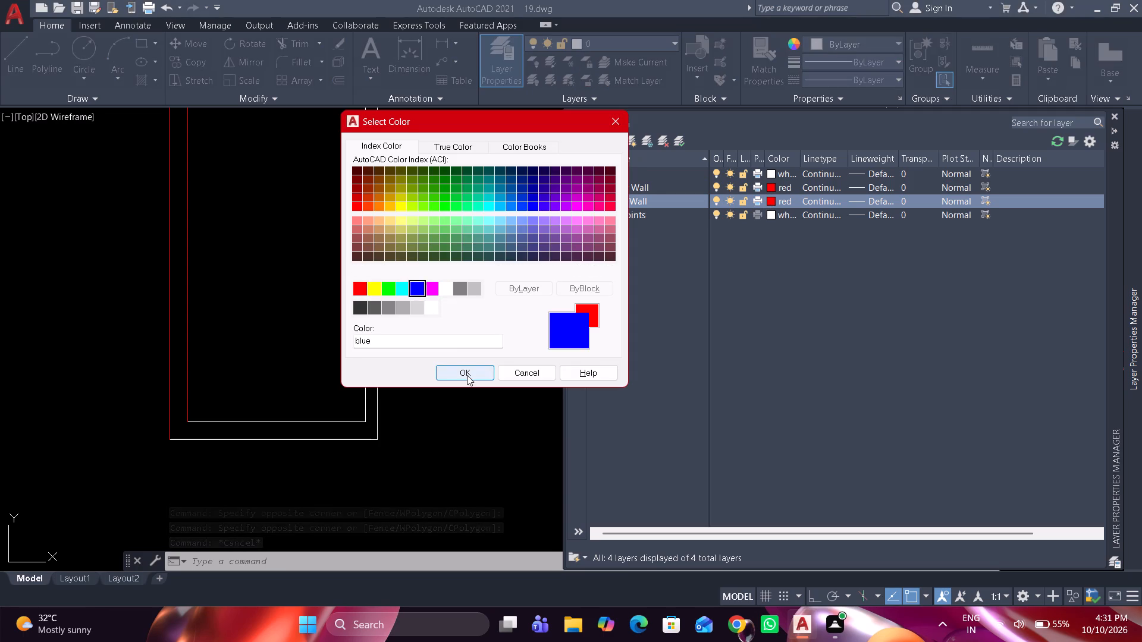
pyautogui.click(467, 375)
pyautogui.press('Escape')
# Extend the bottom outer wall's inner line across the bottom-left room's partition, and trim the partition's right line between the outer wall's two lines.
pyautogui.write('ex')
pyautogui.press('space')
pyautogui.click(413, 351)
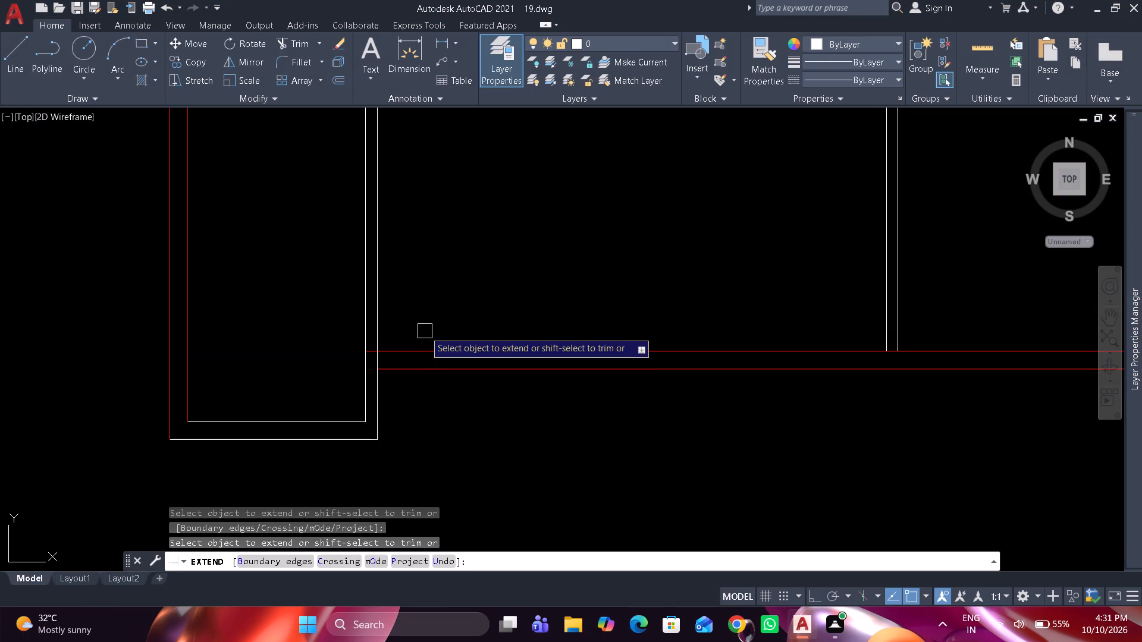
pyautogui.press('space')
pyautogui.write('tr')
pyautogui.press('space')
pyautogui.scroll(1, 384, 356)
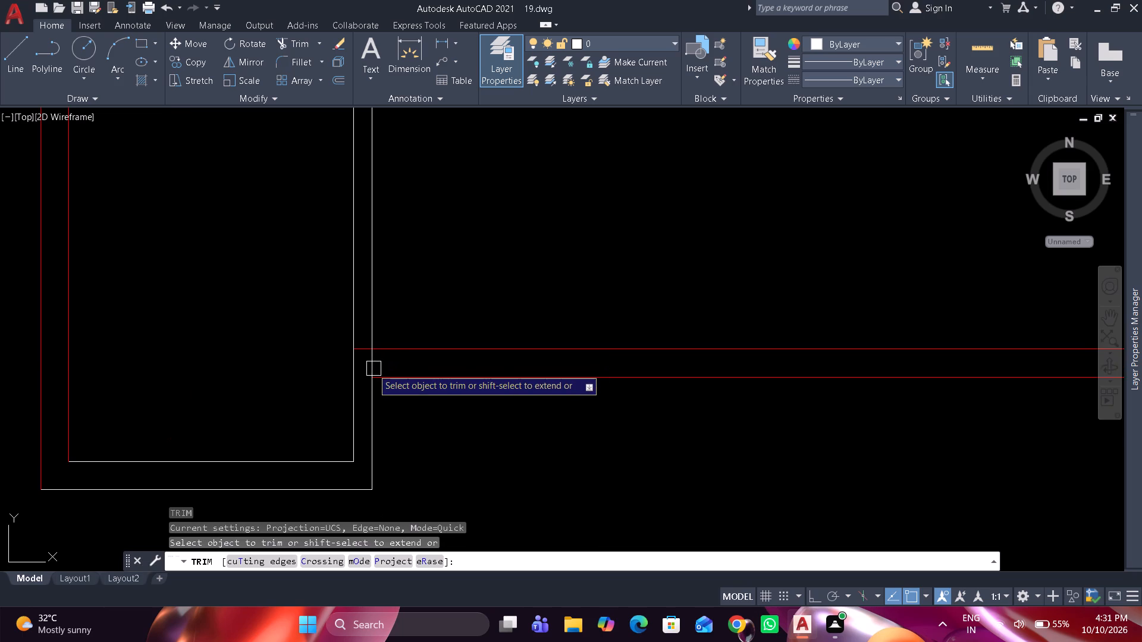
pyautogui.click(375, 366)
pyautogui.press('space')
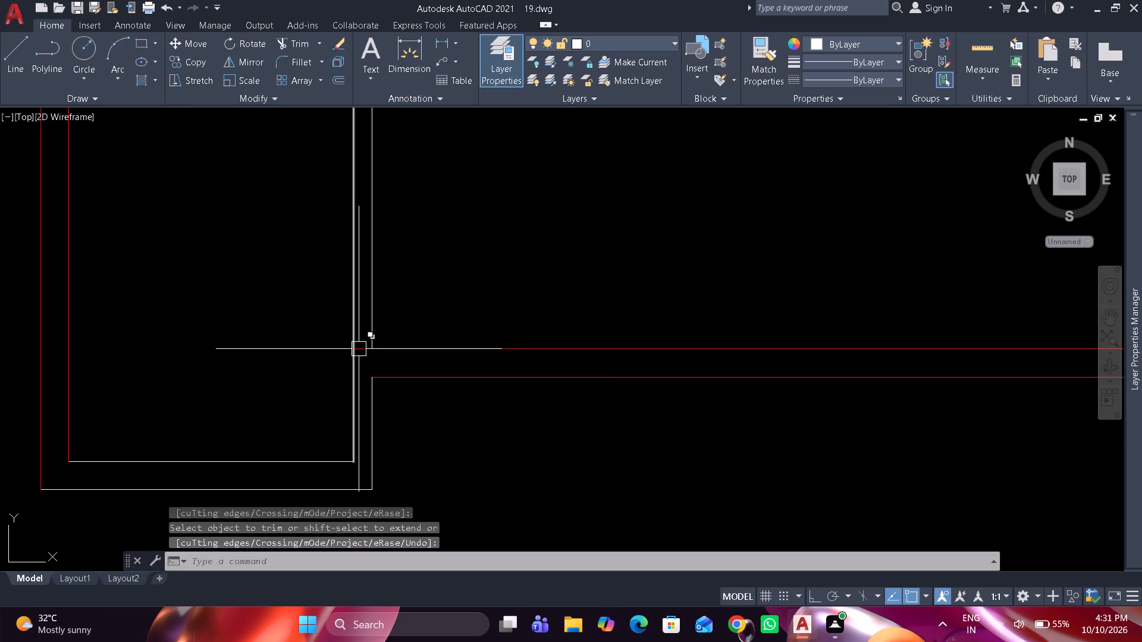
# Shorten the bottom-left partition's left line so it ends at the bottom outer wall's inner line.
pyautogui.click(350, 320)
pyautogui.moveTo(351, 458); pyautogui.dragTo(350, 441)
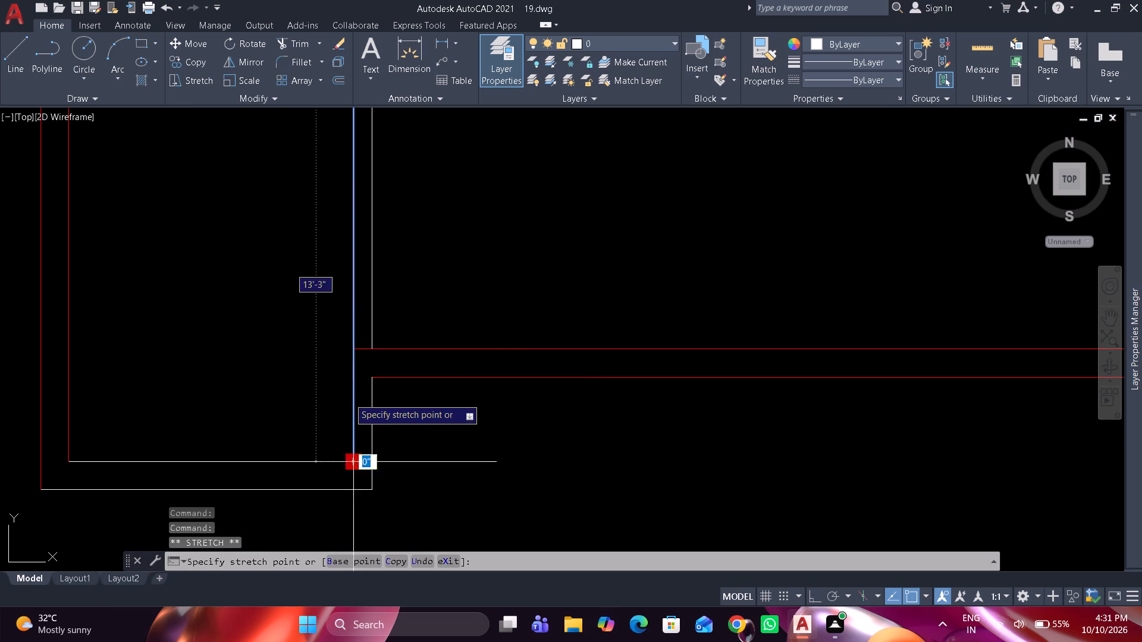
pyautogui.click(356, 352)
pyautogui.press('Escape')
# Draw a separate vertical line from the bottom-left room's lower inner corner up to the shortened partition line's end.
pyautogui.press('l')
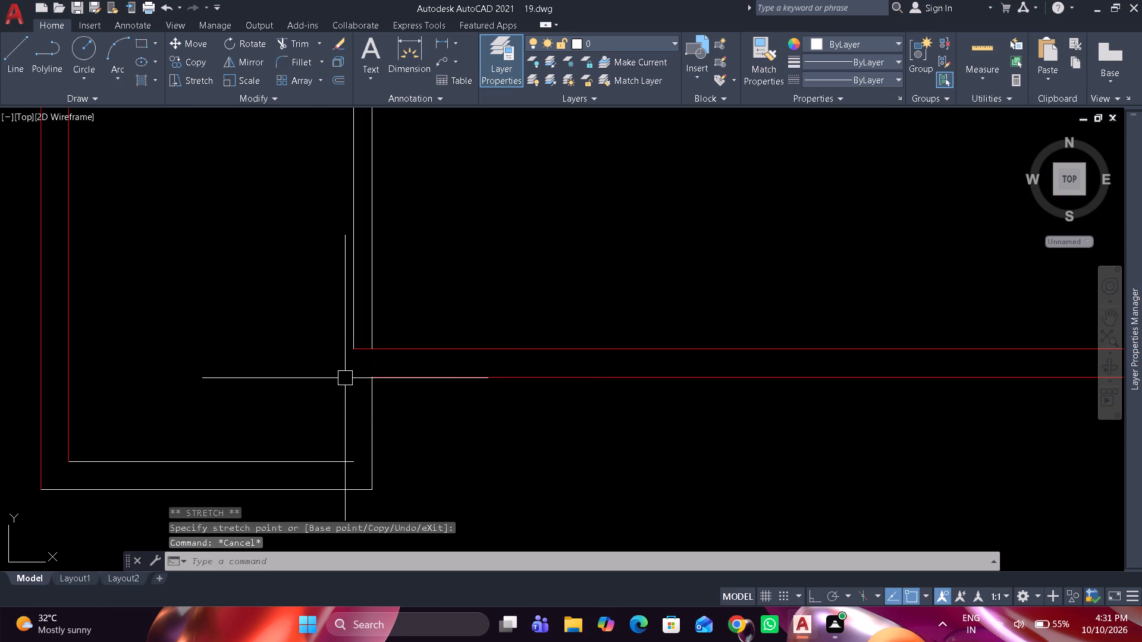
pyautogui.press('space')
pyautogui.moveTo(349, 460); pyautogui.dragTo(344, 435)
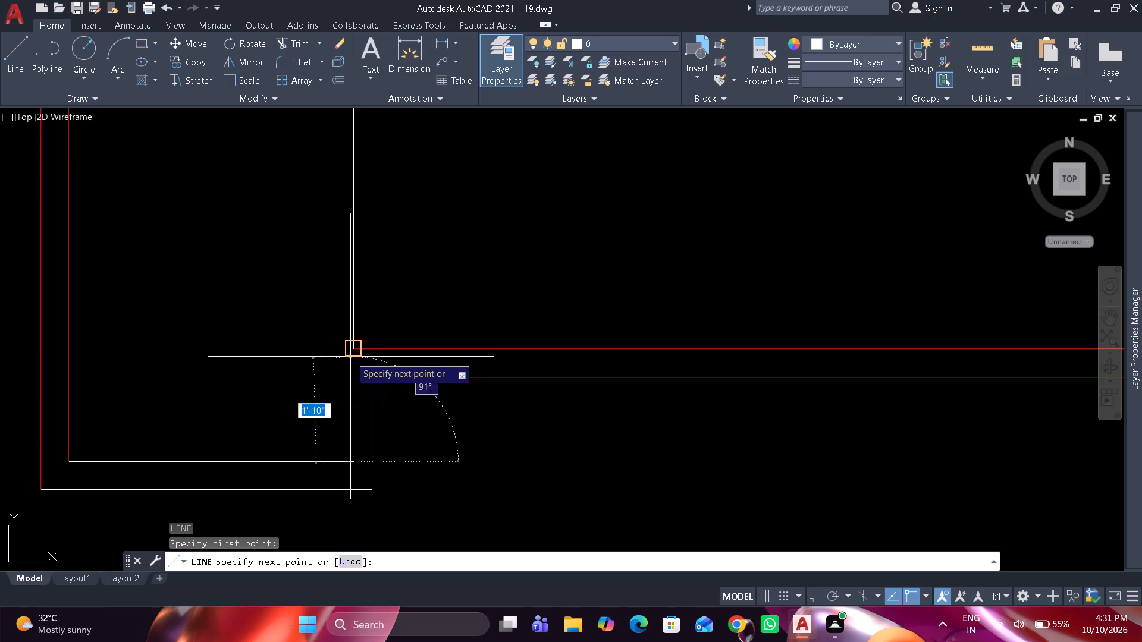
pyautogui.click(351, 355)
pyautogui.press('Escape')
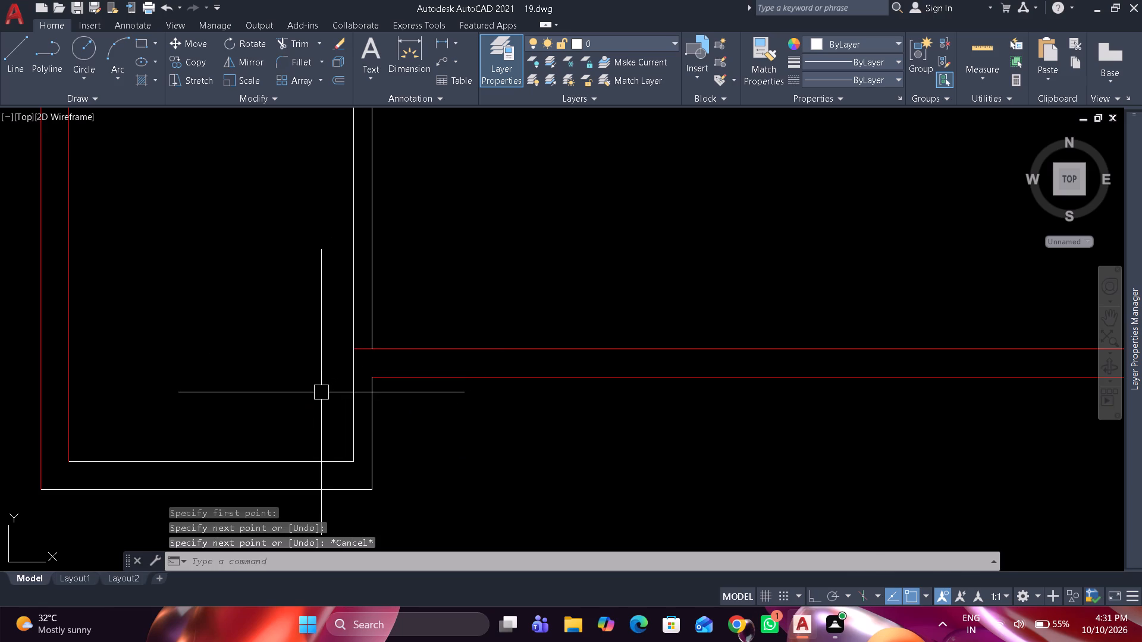
# Match the bottom-left room's projecting lower and right wall lines to the red outer wall line's properties.
pyautogui.write('ma')
pyautogui.press('space')
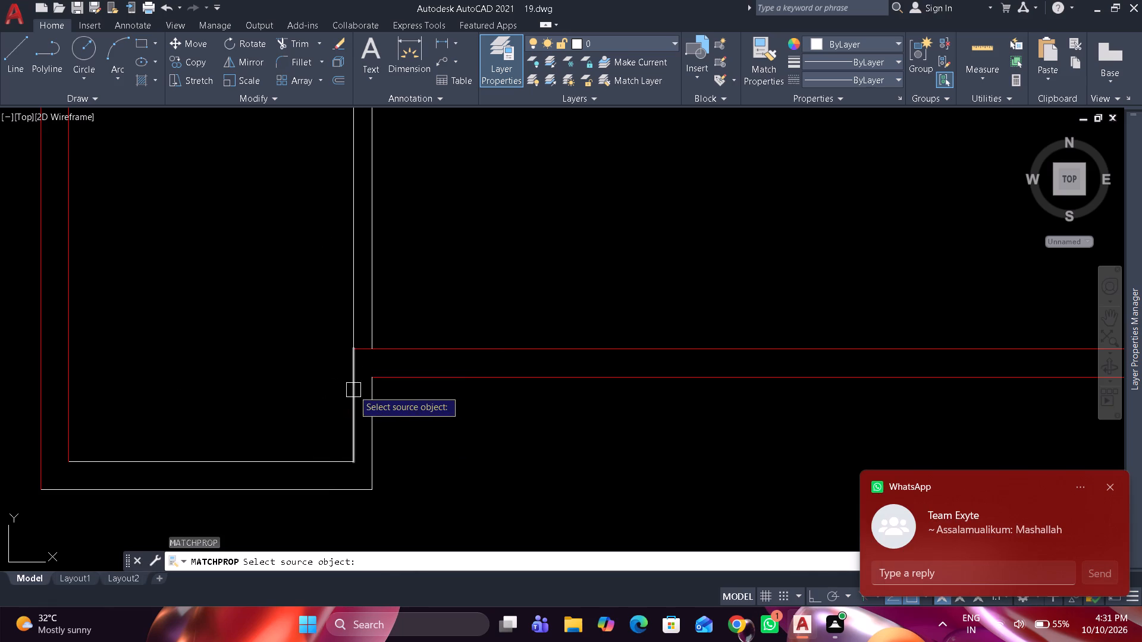
pyautogui.click(431, 378)
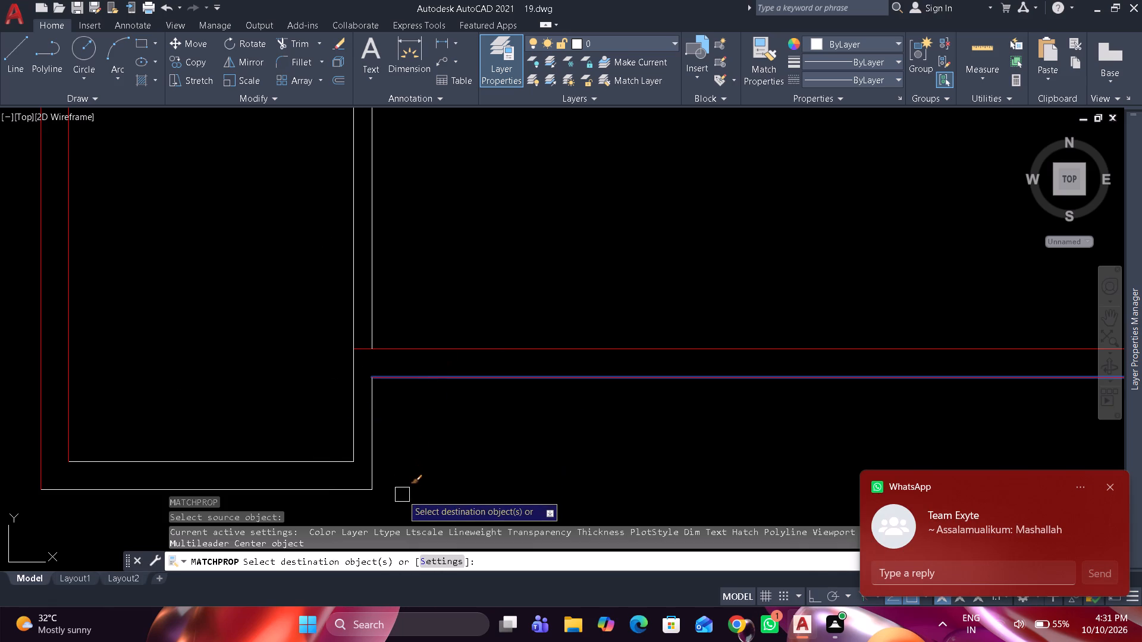
pyautogui.moveTo(400, 503); pyautogui.dragTo(381, 480)
pyautogui.click(327, 420)
pyautogui.press('space')
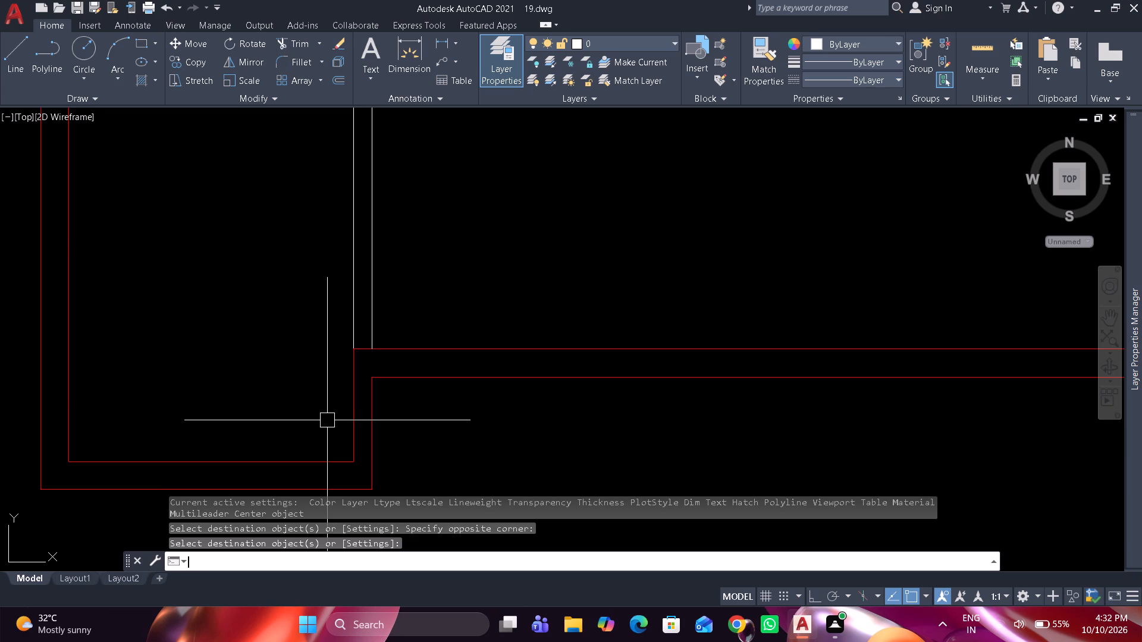
# Shorten the top projection's left inner line so it ends at the upper outer wall's inner line.
pyautogui.scroll(-3, 435, 260)
pyautogui.moveTo(451, 265); pyautogui.dragTo(455, 301, button='middle')
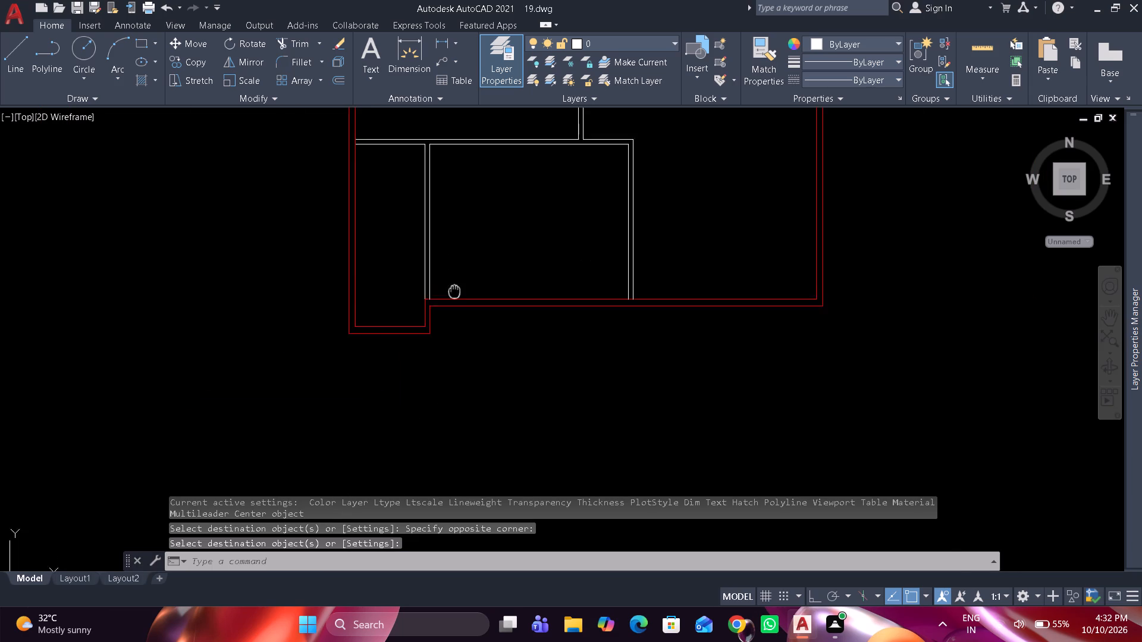
pyautogui.moveTo(455, 301); pyautogui.dragTo(469, 410, button='middle')
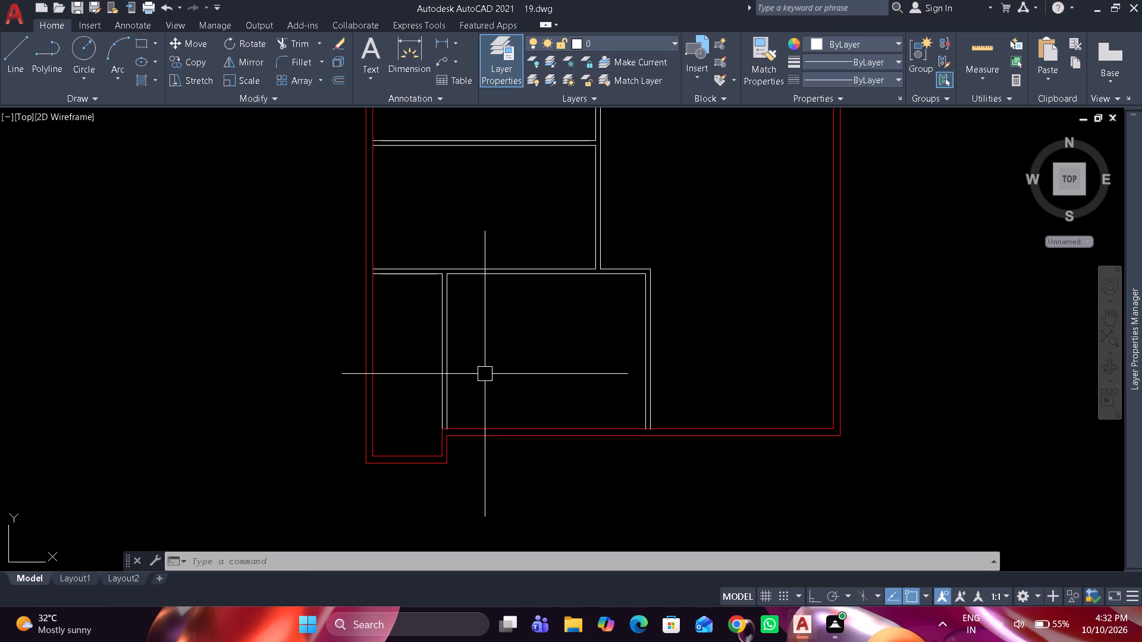
pyautogui.middleClick(595, 360)
pyautogui.middleClick(595, 360)
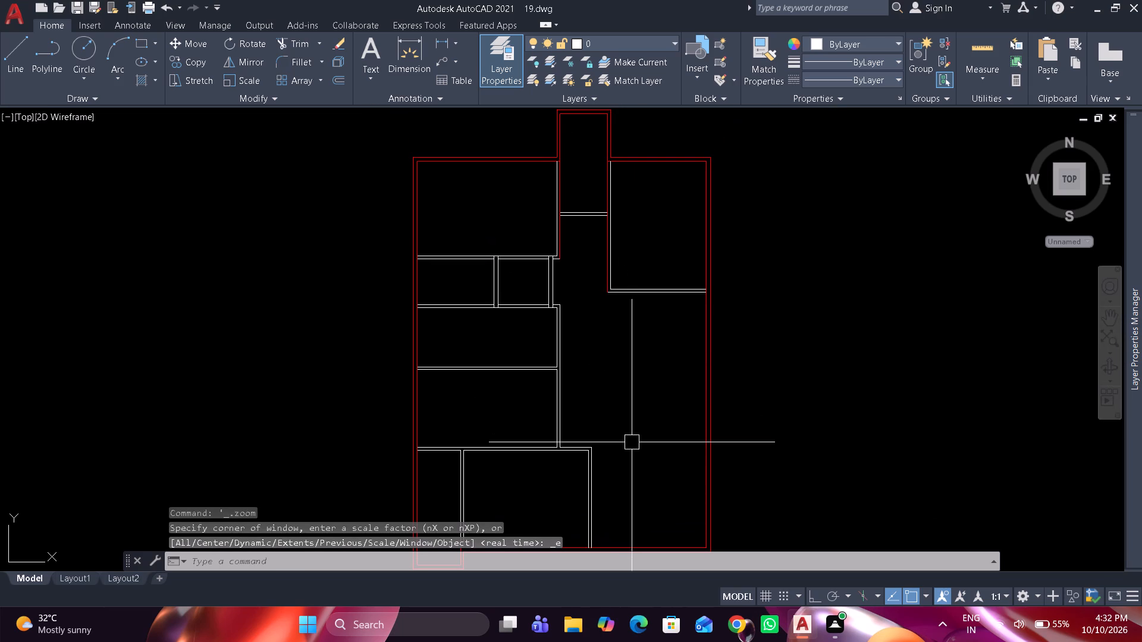
pyautogui.scroll(4, 559, 147)
pyautogui.scroll(2, 568, 256)
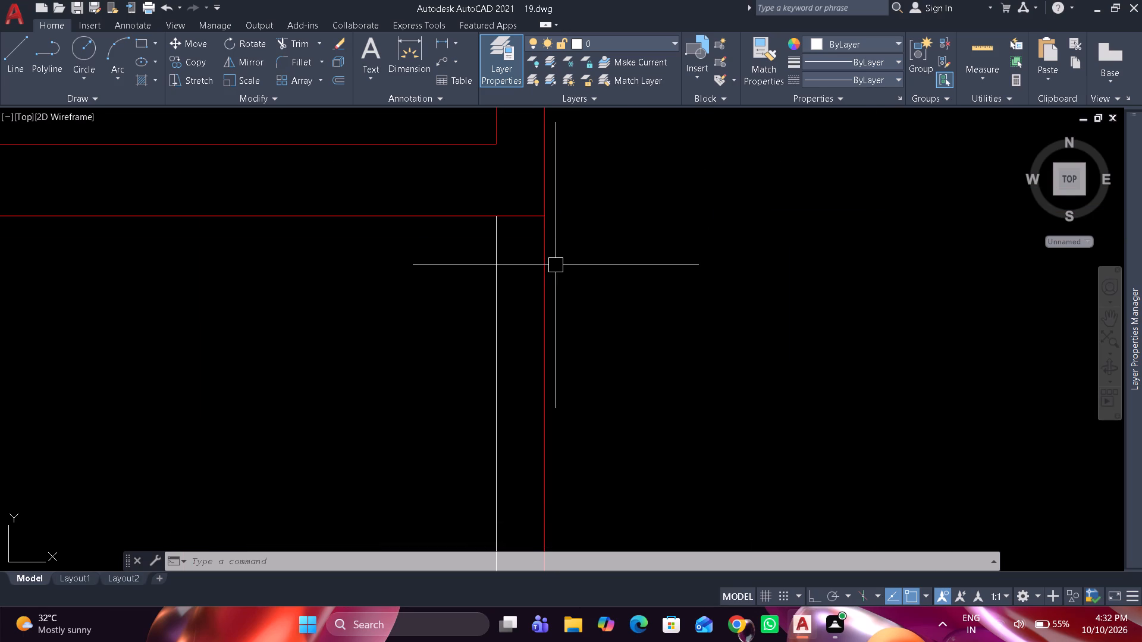
pyautogui.moveTo(543, 257); pyautogui.dragTo(561, 248)
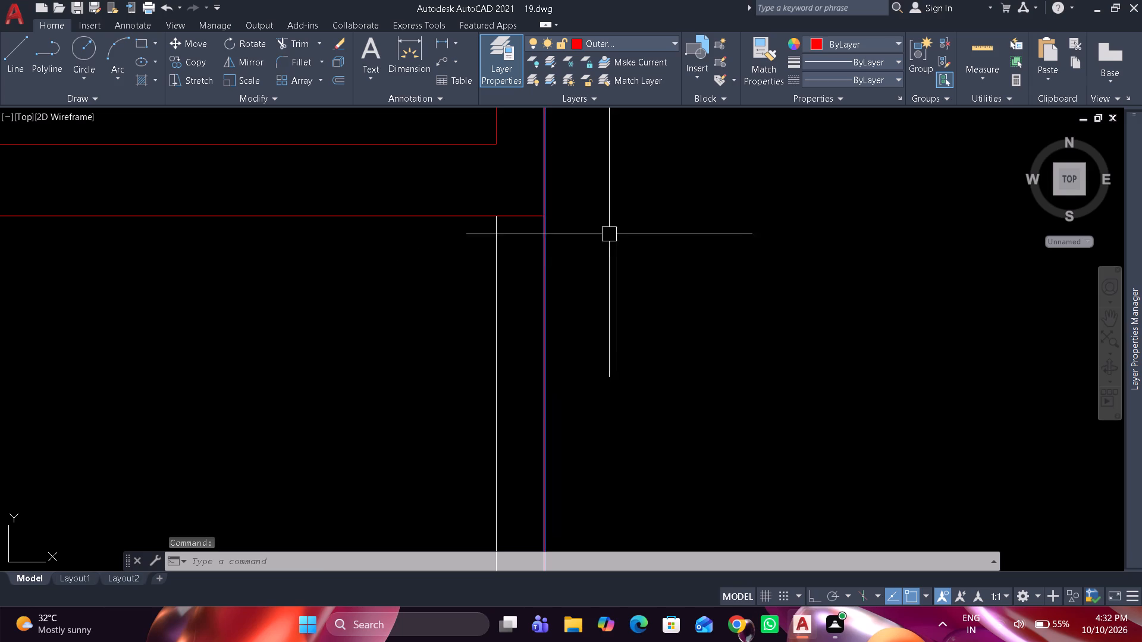
pyautogui.scroll(-4, 609, 234)
pyautogui.click(595, 485)
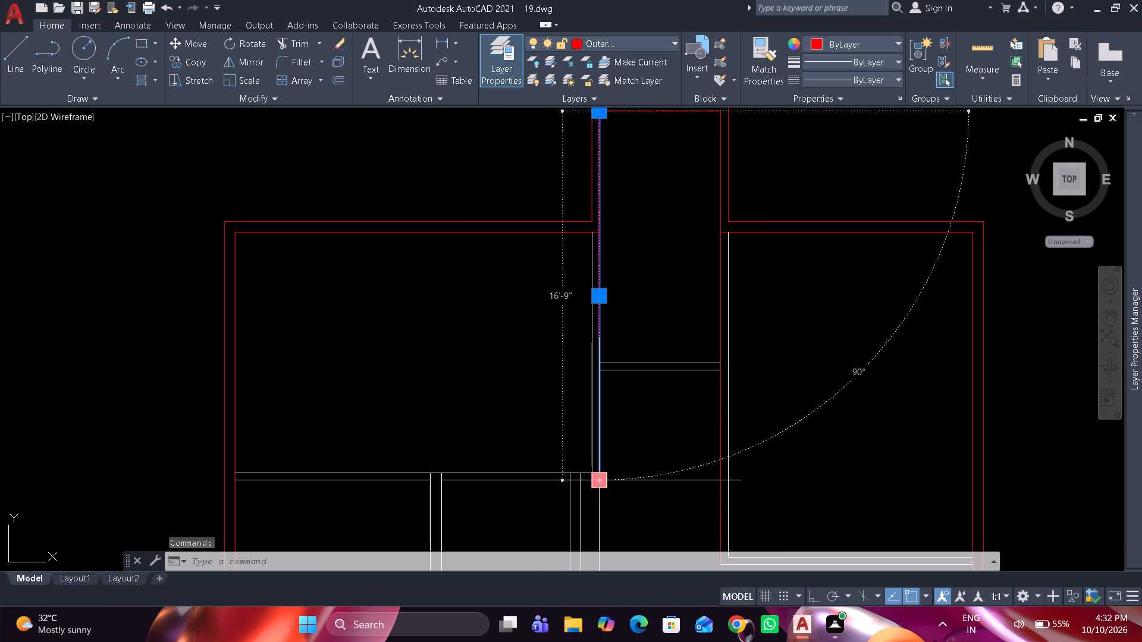
pyautogui.scroll(2, 603, 294)
pyautogui.click(597, 137)
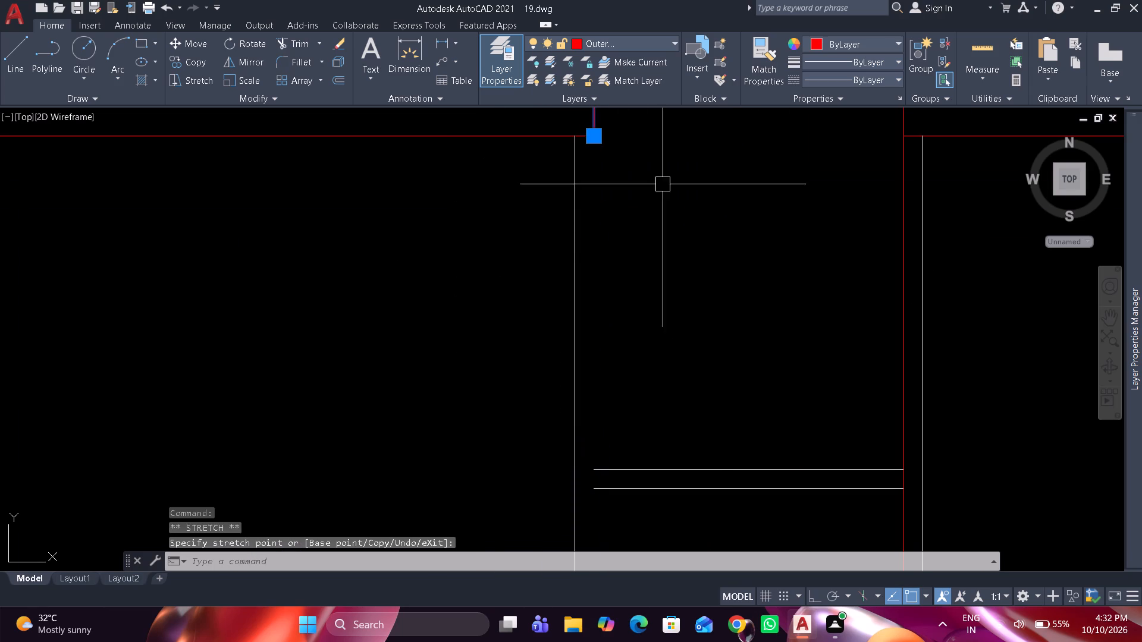
pyautogui.press('Escape')
# Shorten the top projection's right inner line so it ends at the upper outer wall's inner line.
pyautogui.moveTo(903, 229); pyautogui.dragTo(893, 226)
pyautogui.scroll(-2, 818, 200)
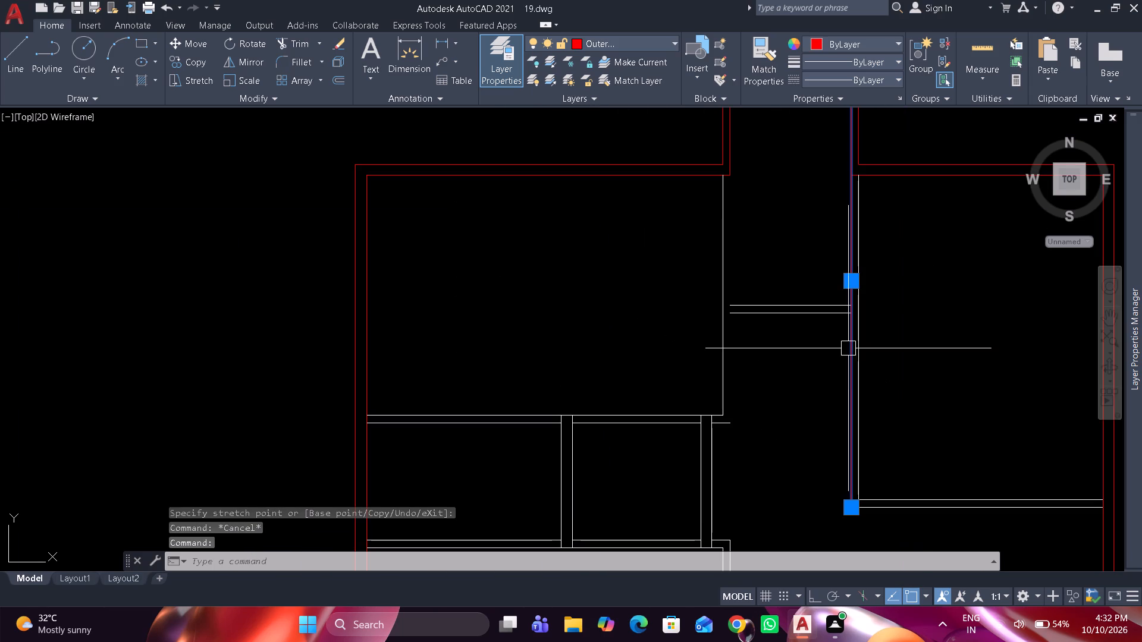
pyautogui.moveTo(849, 510); pyautogui.dragTo(831, 451)
pyautogui.scroll(2, 793, 222)
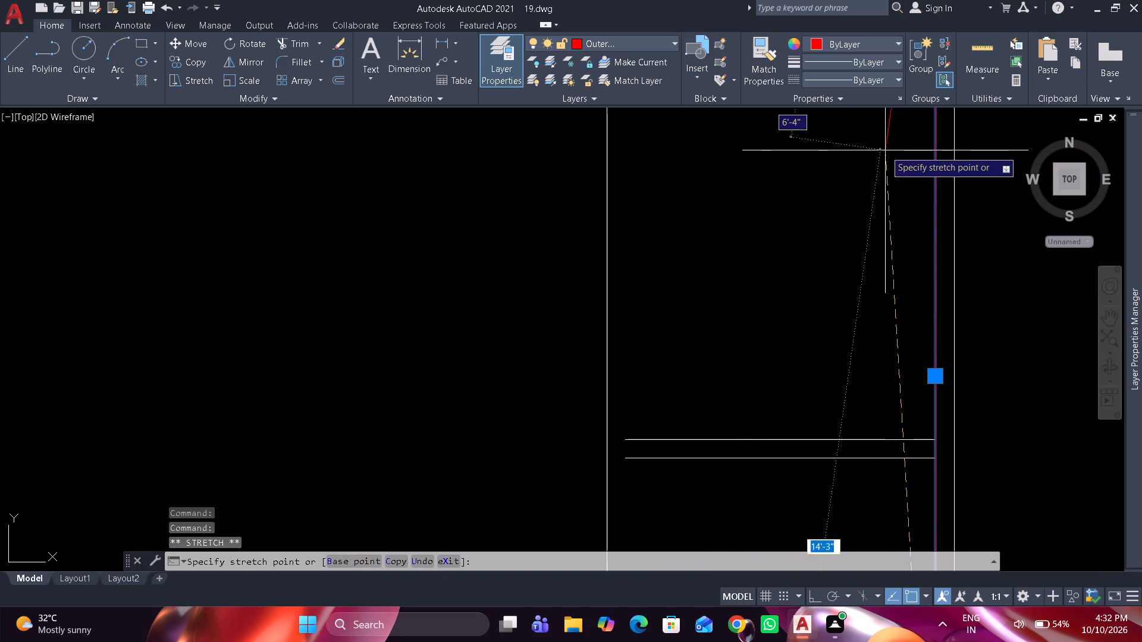
pyautogui.moveTo(884, 150); pyautogui.dragTo(768, 374, button='middle')
pyautogui.click(816, 330)
pyautogui.press('Escape')
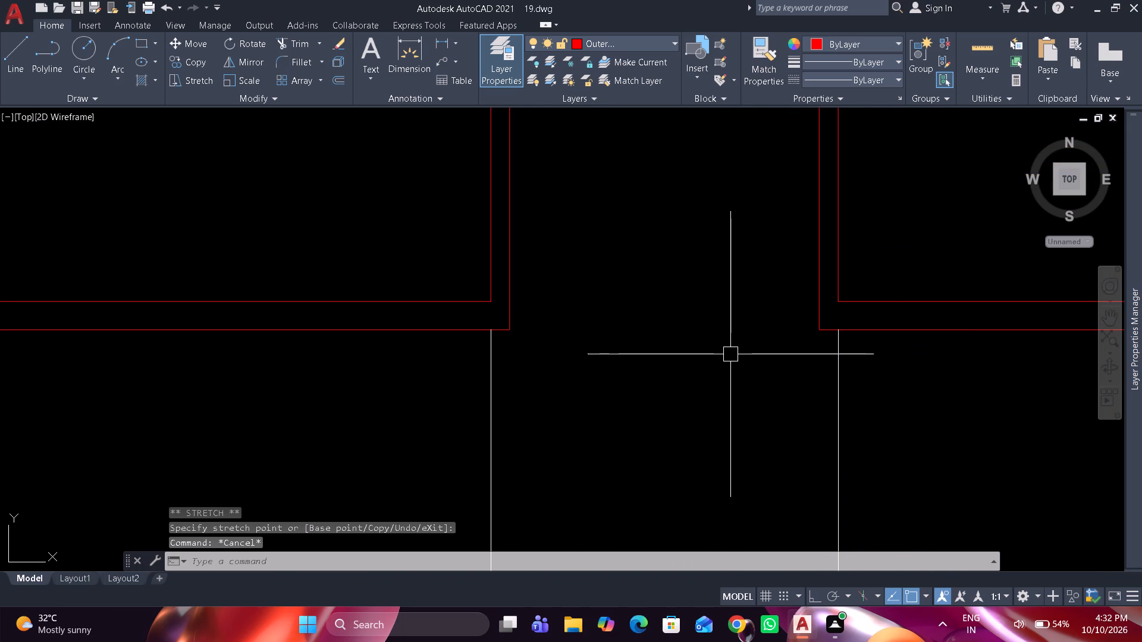
# Draw a separate vertical line from the top projection's lower left inner corner down to the upper-left room's outer partition corner.
pyautogui.moveTo(21, 49); pyautogui.dragTo(29, 57)
pyautogui.click(507, 332)
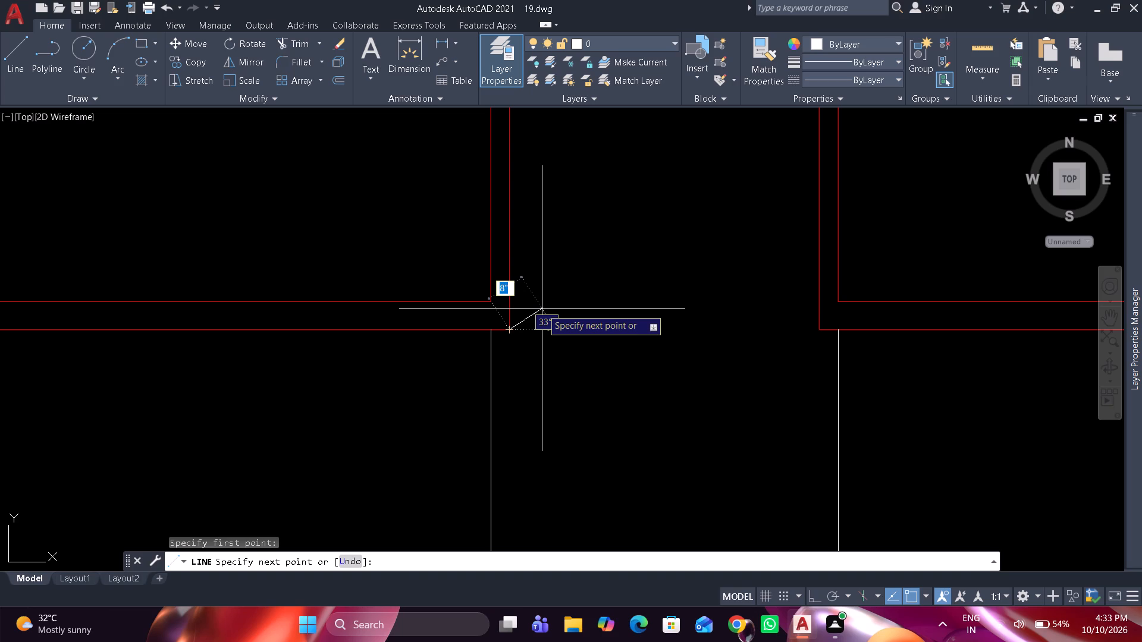
pyautogui.scroll(-4, 542, 309)
pyautogui.scroll(2, 560, 401)
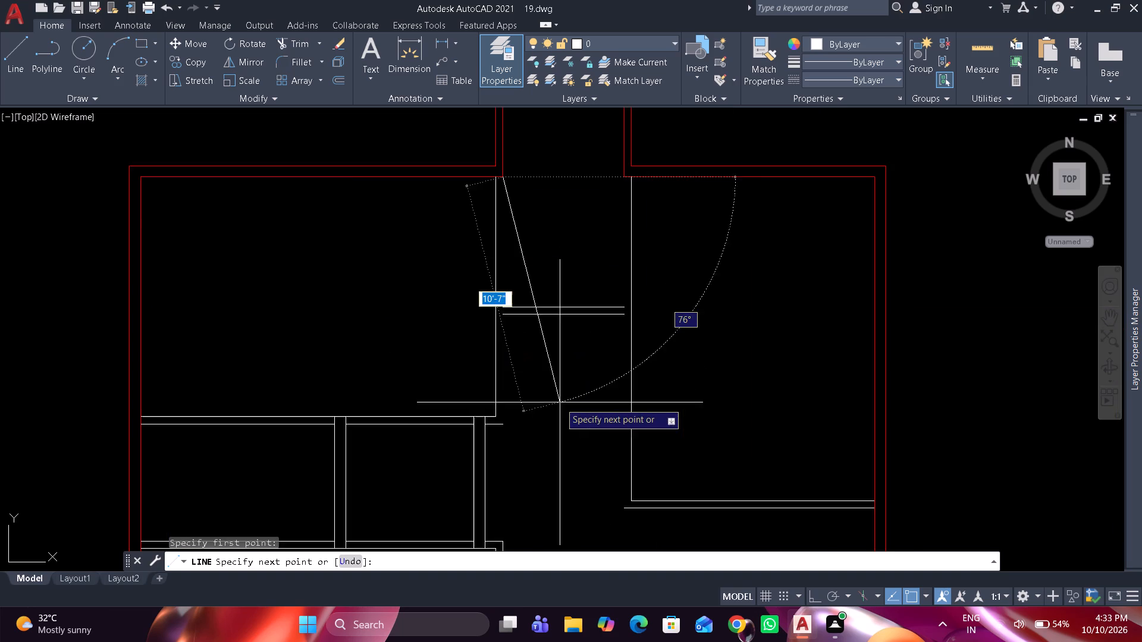
pyautogui.scroll(2, 560, 404)
pyautogui.click(428, 426)
pyautogui.press('Escape')
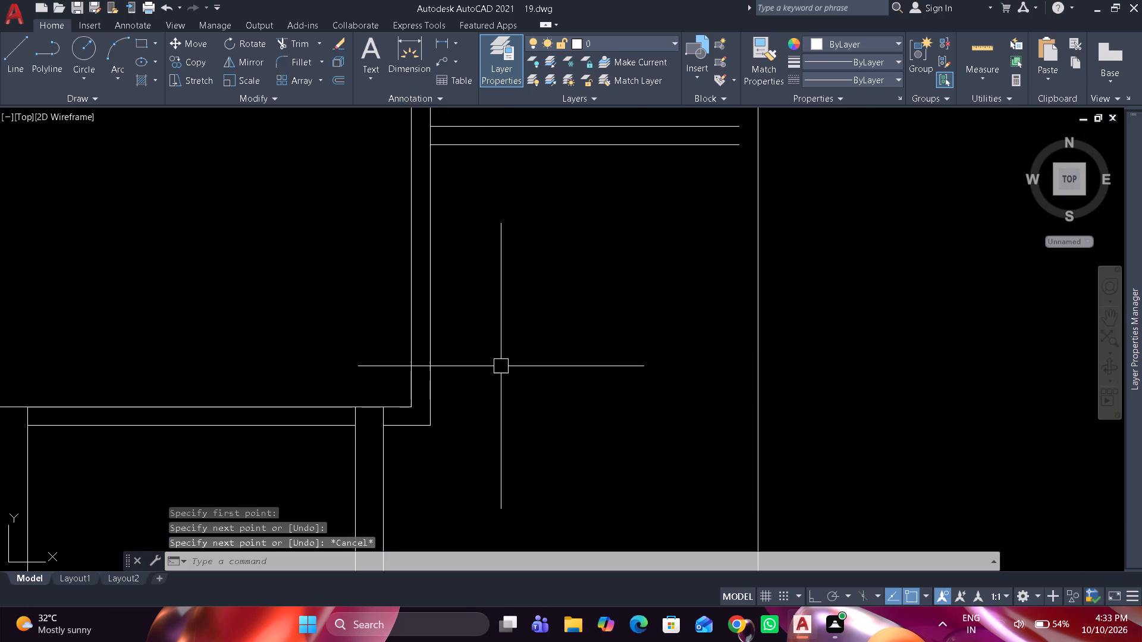
# Draw a separate vertical line from the upper-right room's lower left partition corner up to the upper outer wall's inner line.
pyautogui.scroll(-2, 528, 379)
pyautogui.press('space')
pyautogui.click(600, 486)
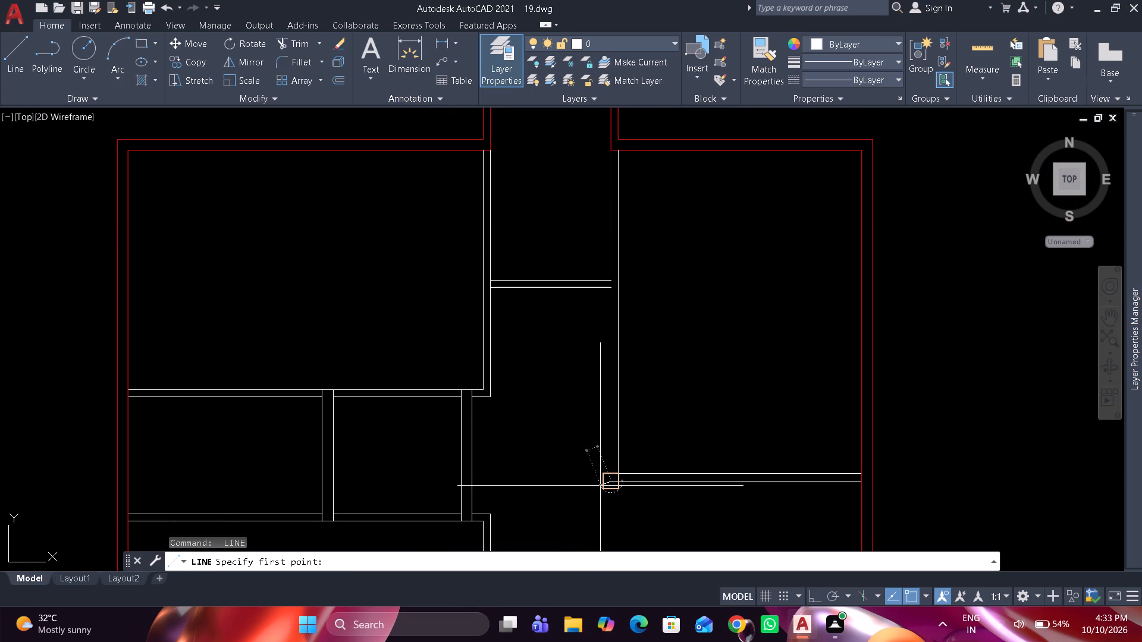
pyautogui.scroll(1, 605, 166)
pyautogui.click(611, 142)
pyautogui.press('Escape')
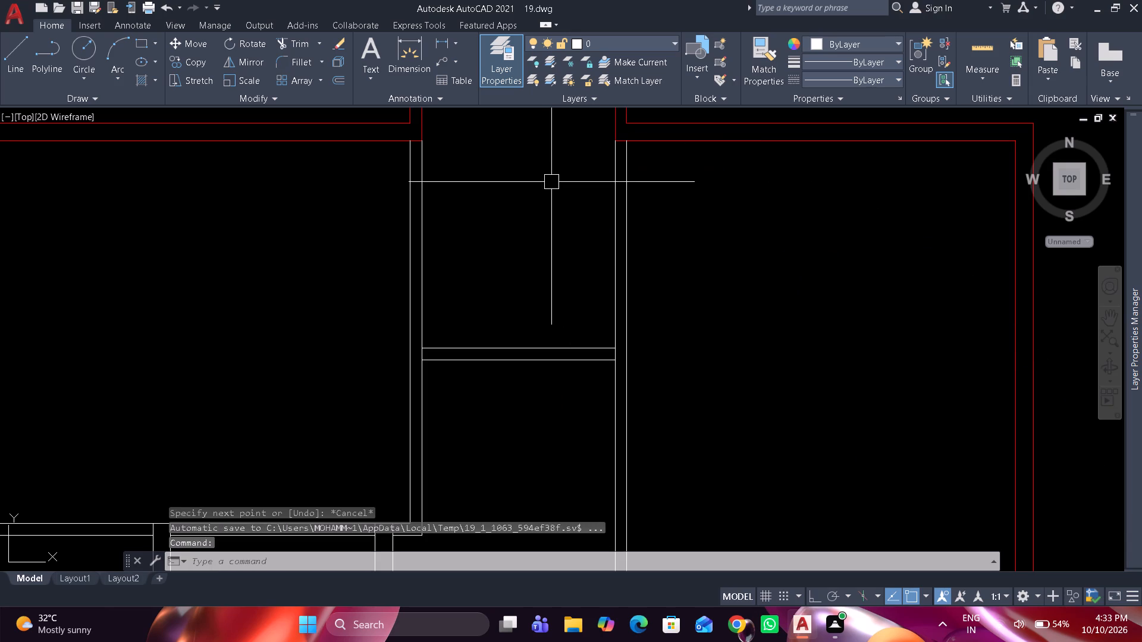
# Select all the white interior partition lines and move them to the Inner Wall layer.
pyautogui.scroll(-3, 553, 191)
pyautogui.scroll(-1, 607, 320)
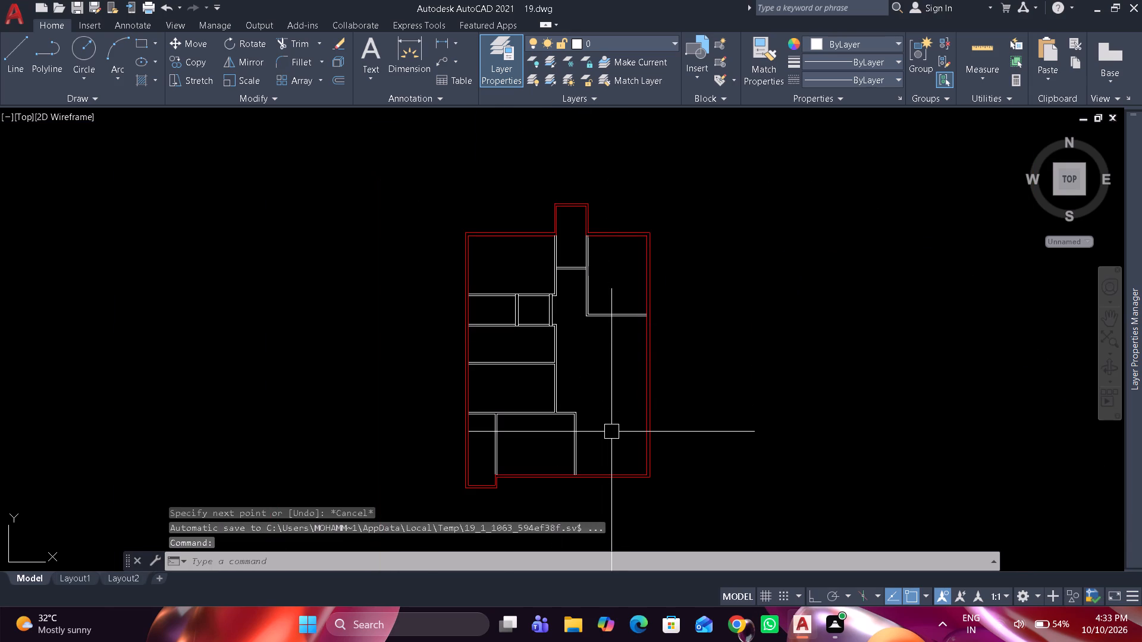
pyautogui.moveTo(611, 432); pyautogui.dragTo(601, 408)
pyautogui.click(479, 261)
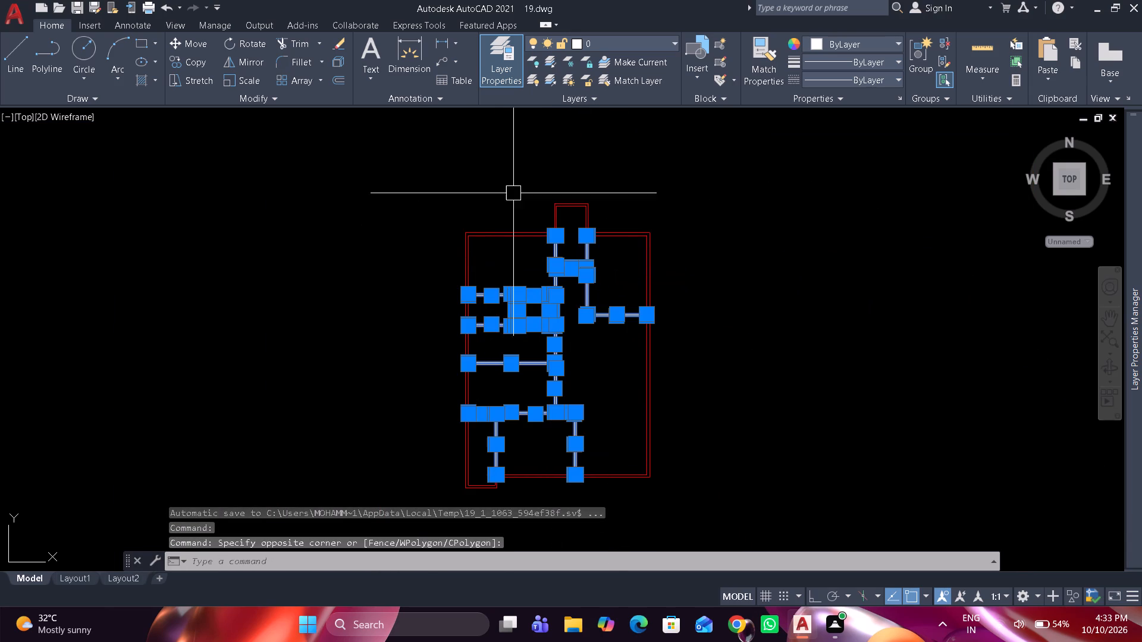
pyautogui.click(660, 48)
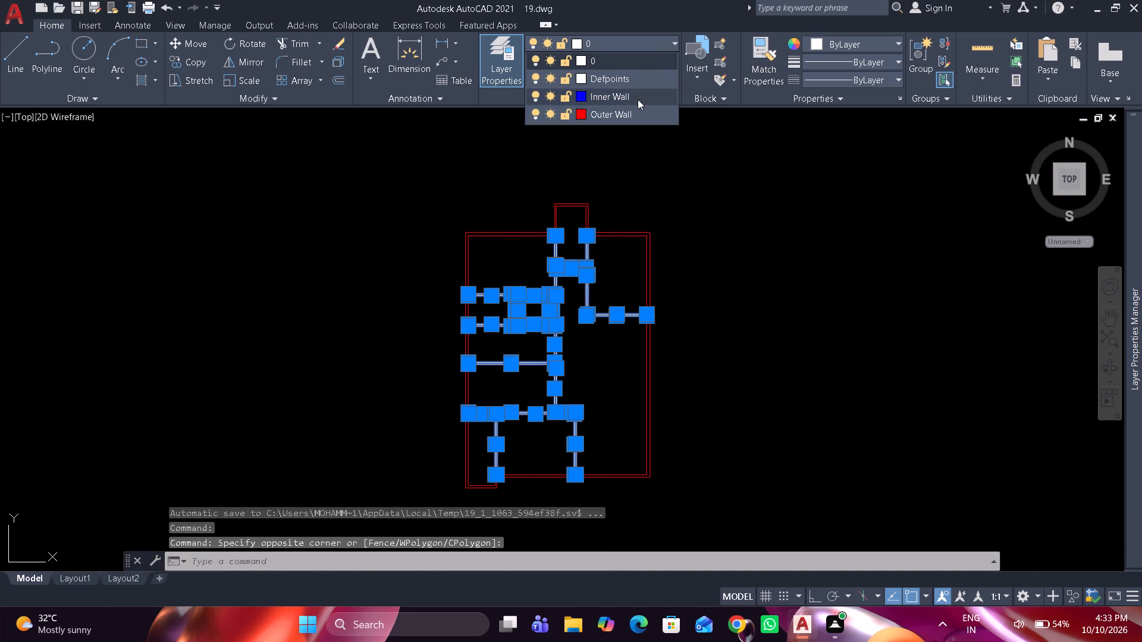
pyautogui.click(638, 99)
pyautogui.press('Escape')
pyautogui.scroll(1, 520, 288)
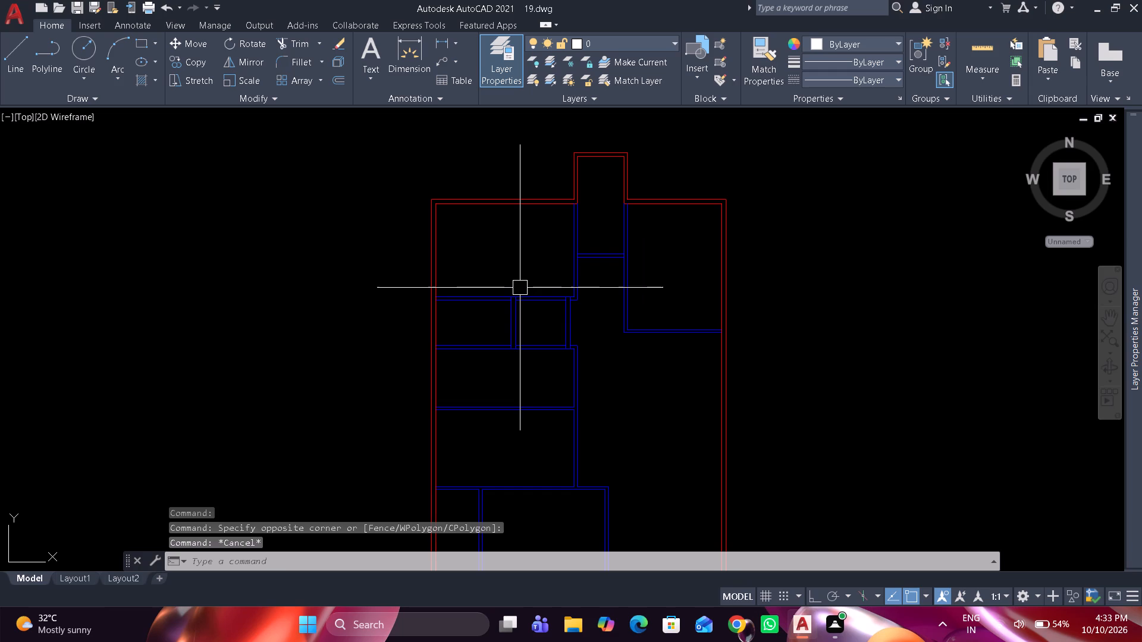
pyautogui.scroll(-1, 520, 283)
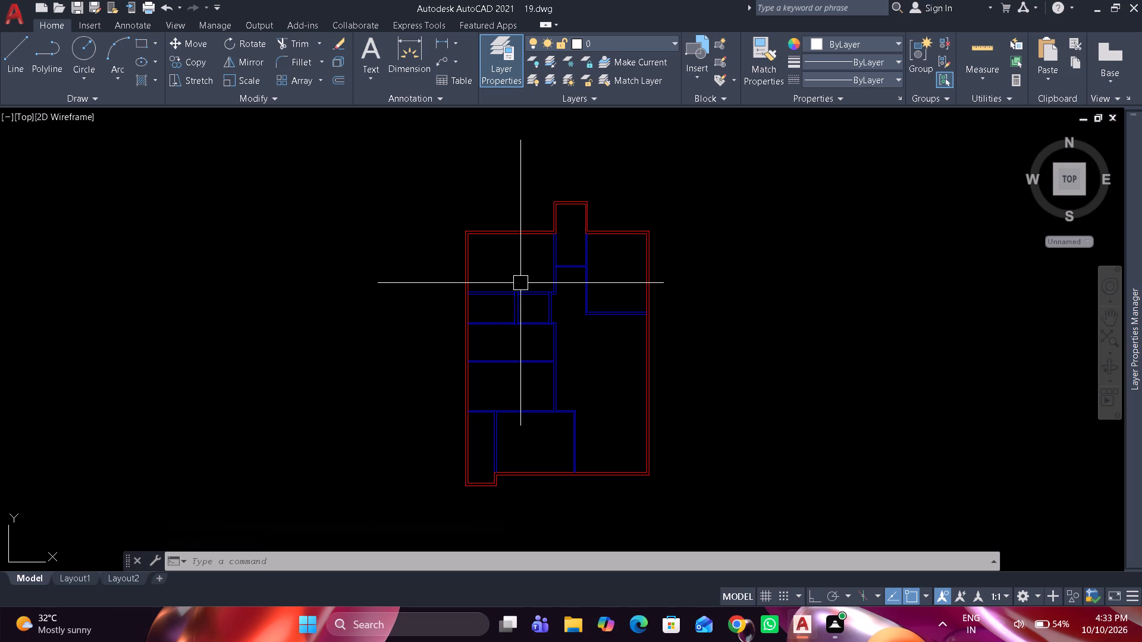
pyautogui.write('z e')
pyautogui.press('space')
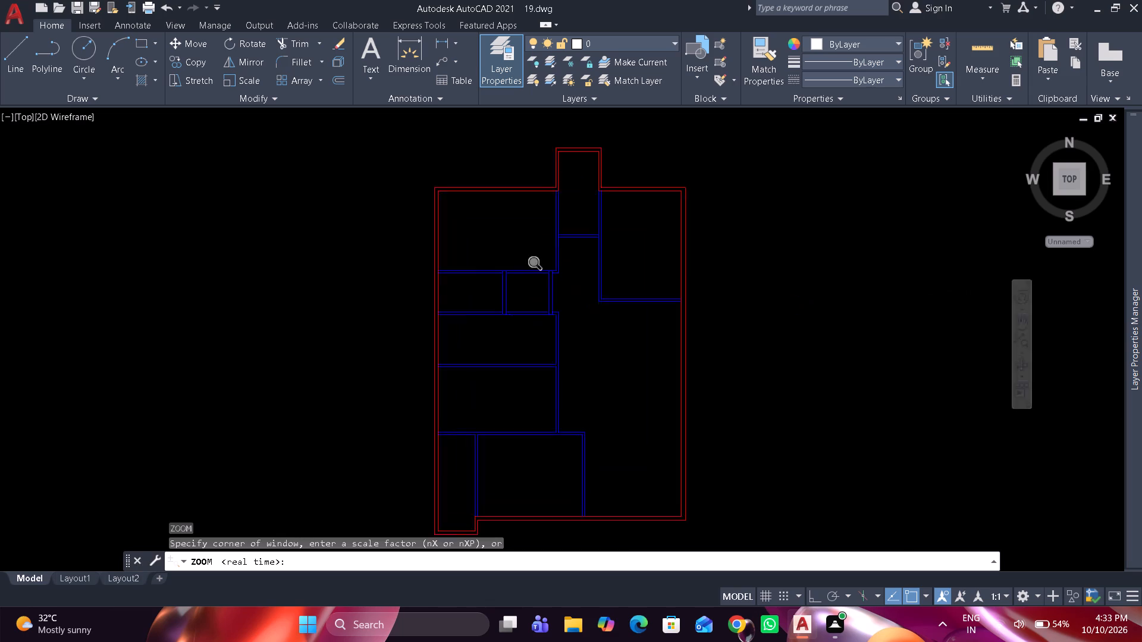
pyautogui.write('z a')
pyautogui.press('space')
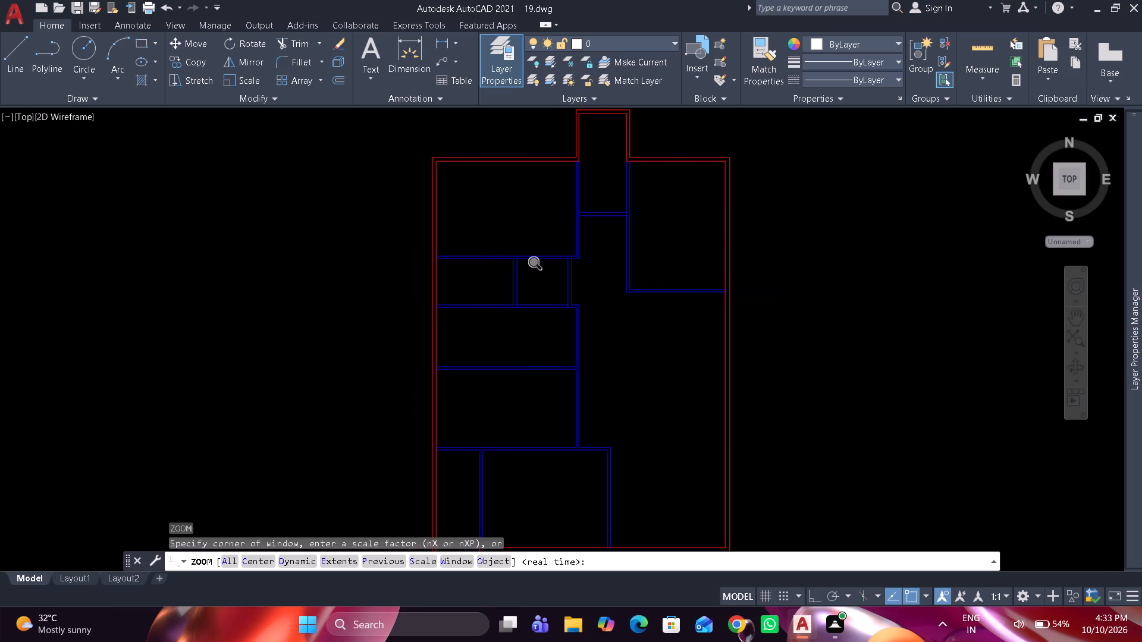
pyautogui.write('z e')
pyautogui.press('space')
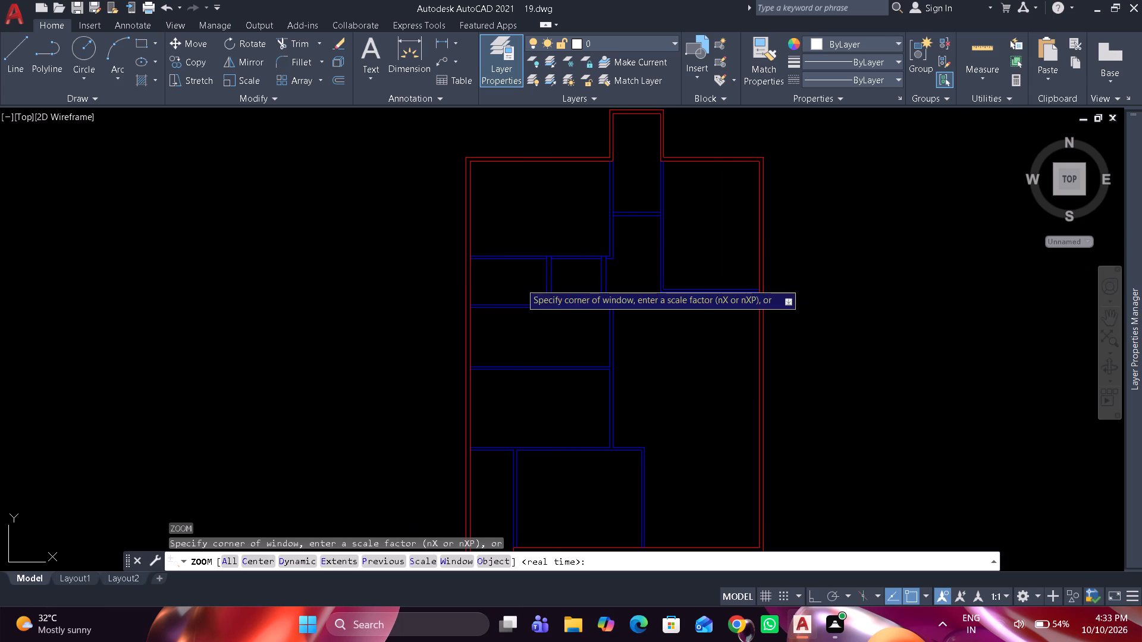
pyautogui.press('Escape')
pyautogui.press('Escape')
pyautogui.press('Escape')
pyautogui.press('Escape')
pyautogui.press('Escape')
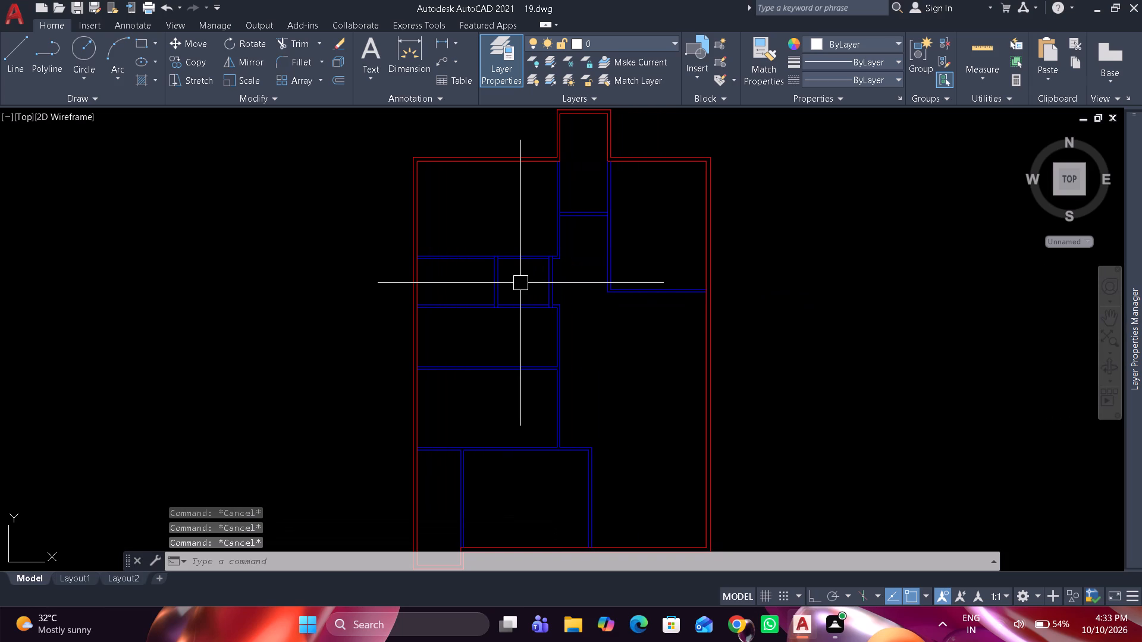
# Save the drawing.
pyautogui.hotkey('ctrl', 's')
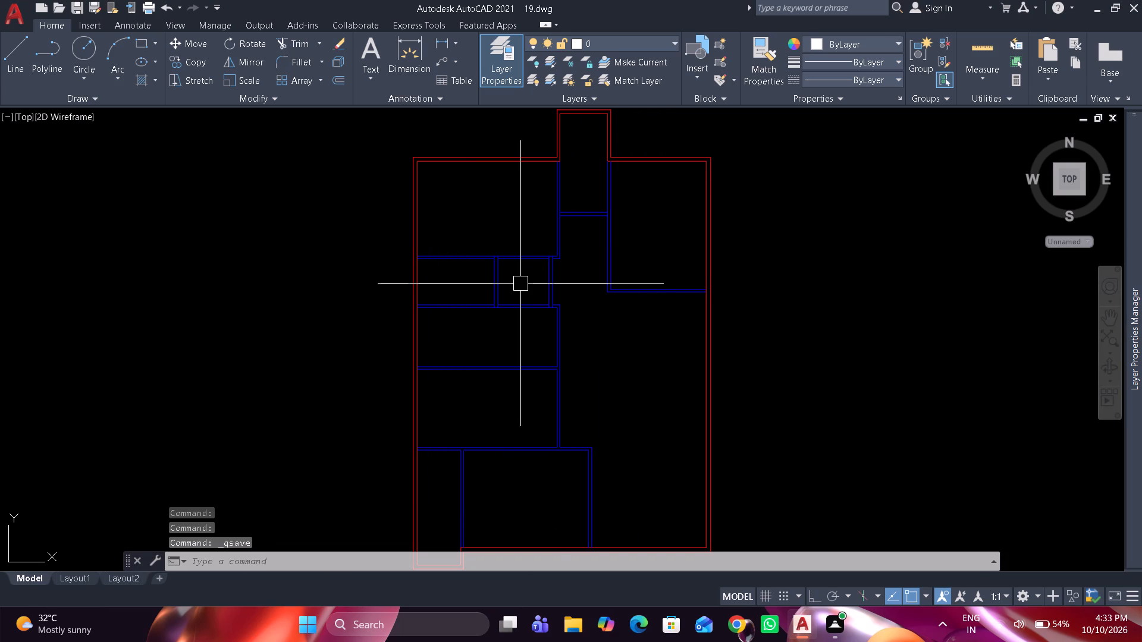
# Insert a Door - Imperial block from the architectural samples inside the upper-left room, clear of the walls.
pyautogui.middleClick(520, 284)
pyautogui.middleClick(520, 284)
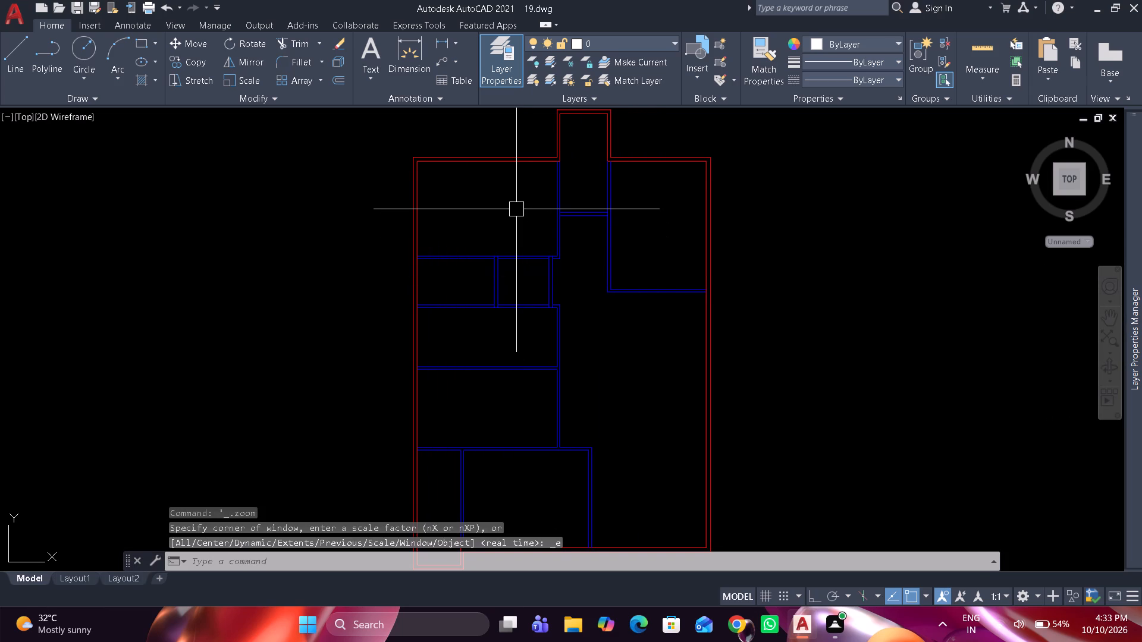
pyautogui.moveTo(517, 213); pyautogui.dragTo(522, 259, button='middle')
pyautogui.scroll(2, 542, 263)
pyautogui.moveTo(561, 277); pyautogui.dragTo(561, 321, button='middle')
pyautogui.scroll(2, 565, 325)
pyautogui.middleClick(565, 325)
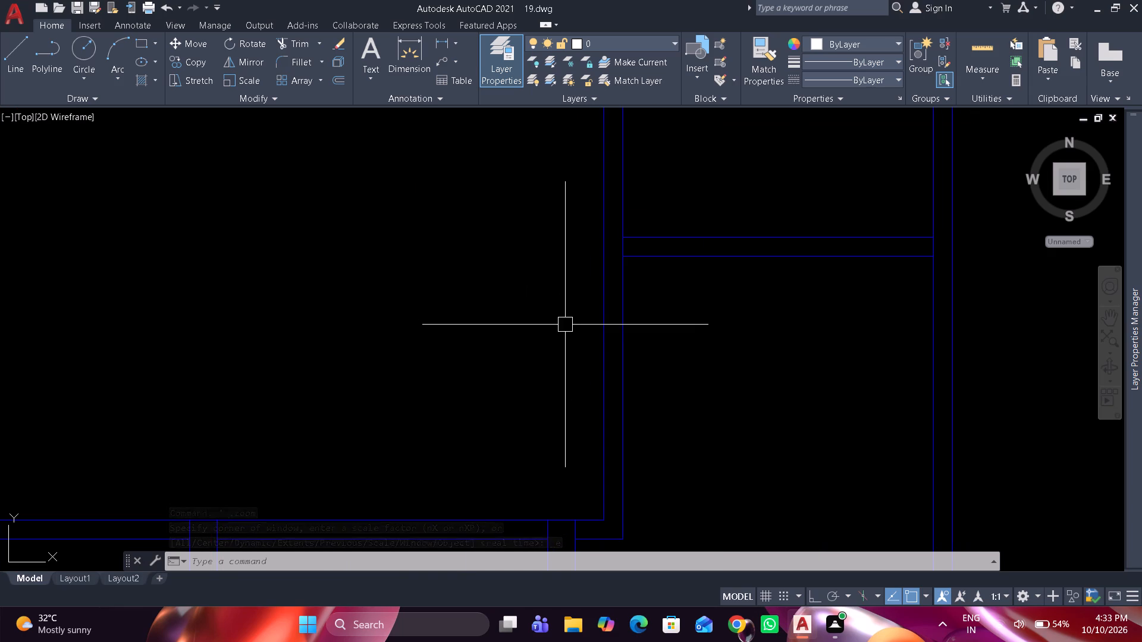
pyautogui.hotkey('ctrl', '3')
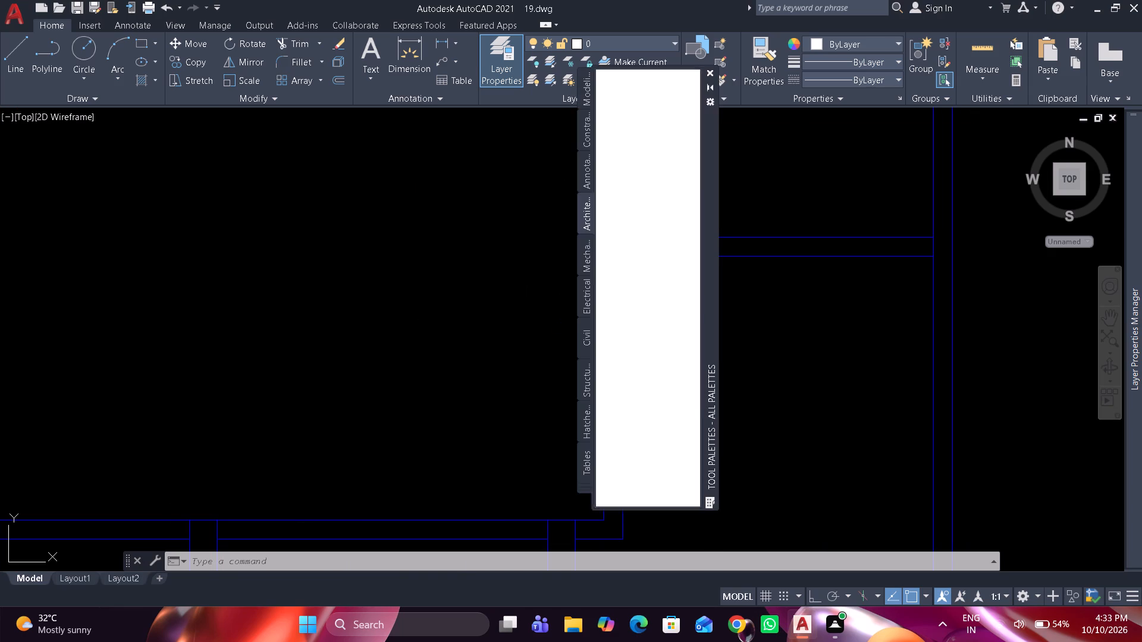
pyautogui.click(651, 110)
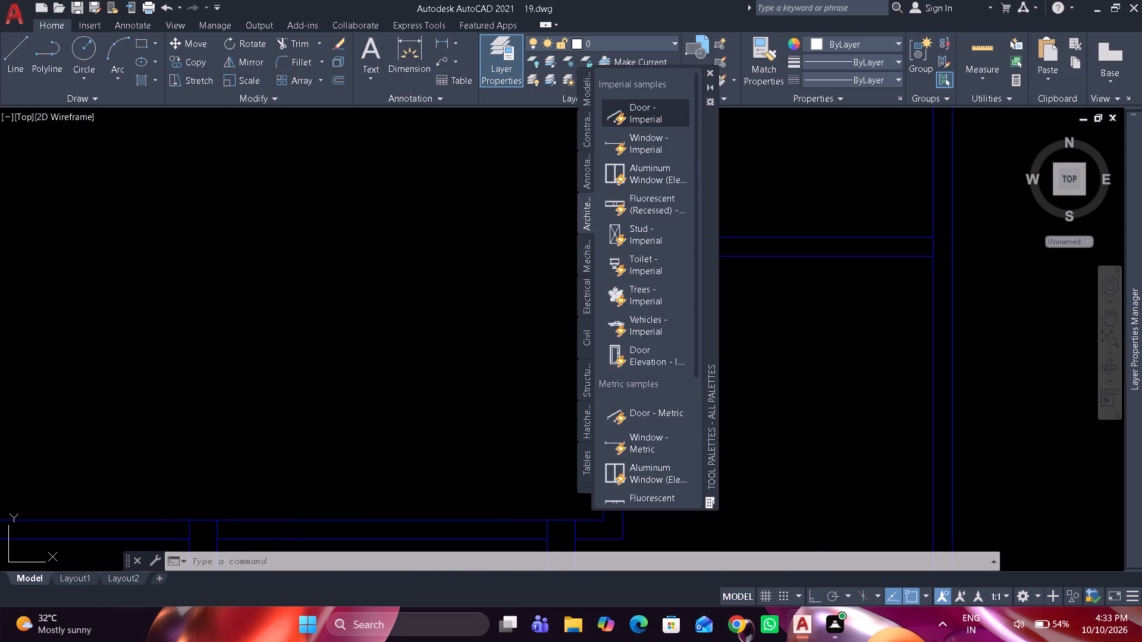
pyautogui.click(306, 303)
pyautogui.press('Escape')
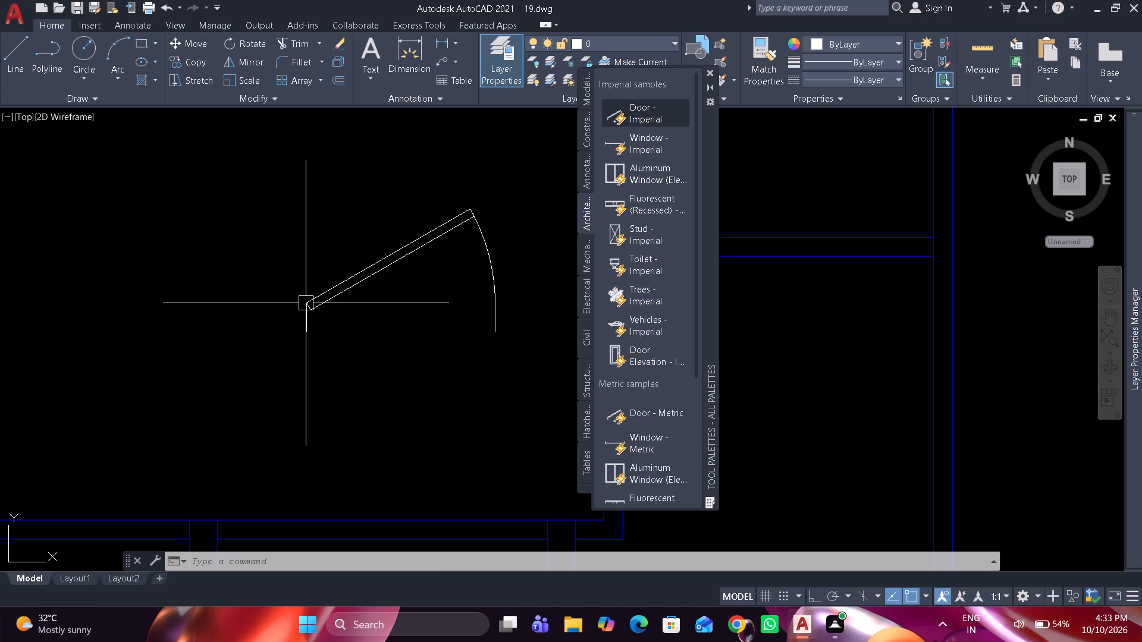
pyautogui.hotkey('ctrl', '3')
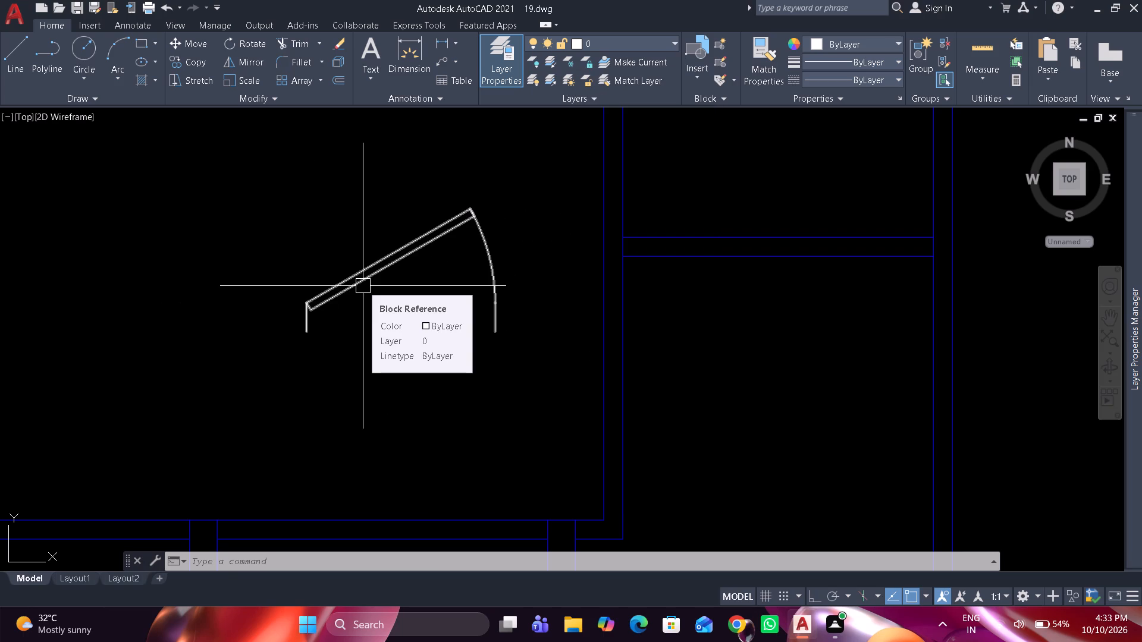
# Place the door aligned with the upper-left room's right partition, its hinge point 6" above the room's lower inner corner.
pyautogui.click(374, 282)
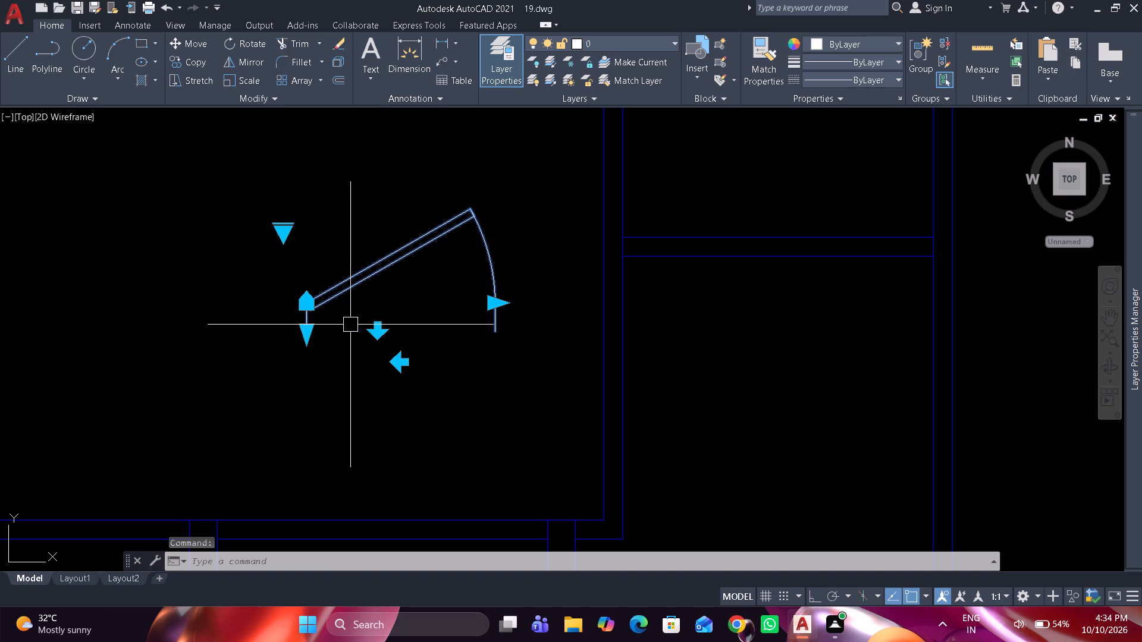
pyautogui.click(309, 306)
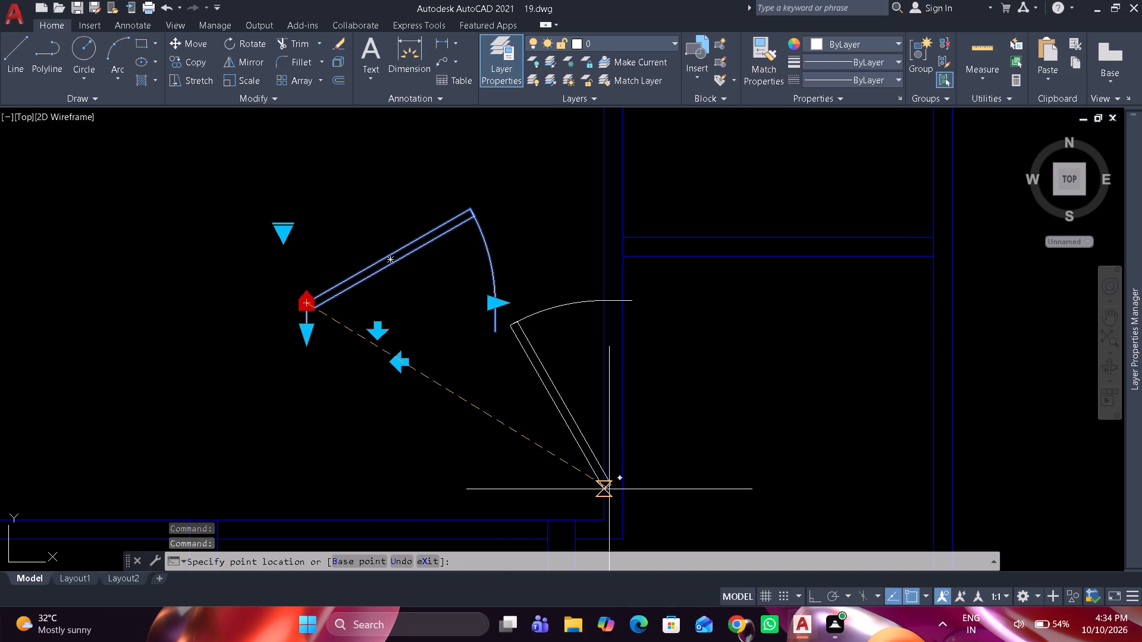
pyautogui.click(605, 515)
pyautogui.scroll(2, 632, 496)
pyautogui.scroll(-1, 622, 331)
pyautogui.scroll(1, 598, 465)
pyautogui.moveTo(582, 480); pyautogui.dragTo(580, 475)
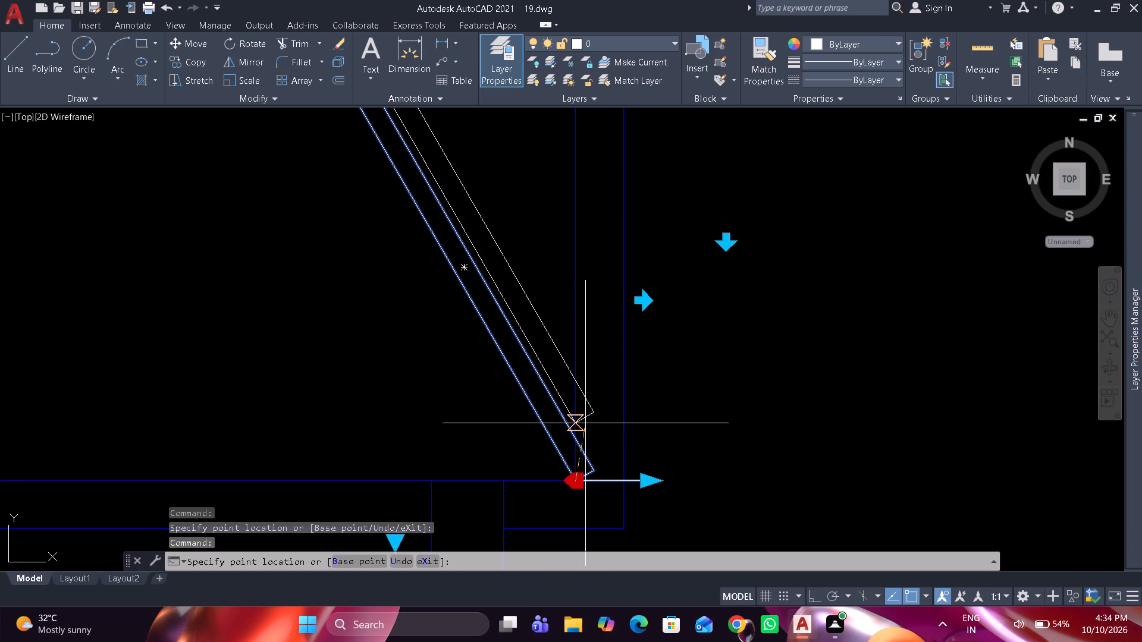
pyautogui.press('6')
pyautogui.hotkey('shift', '"')
pyautogui.press('Return')
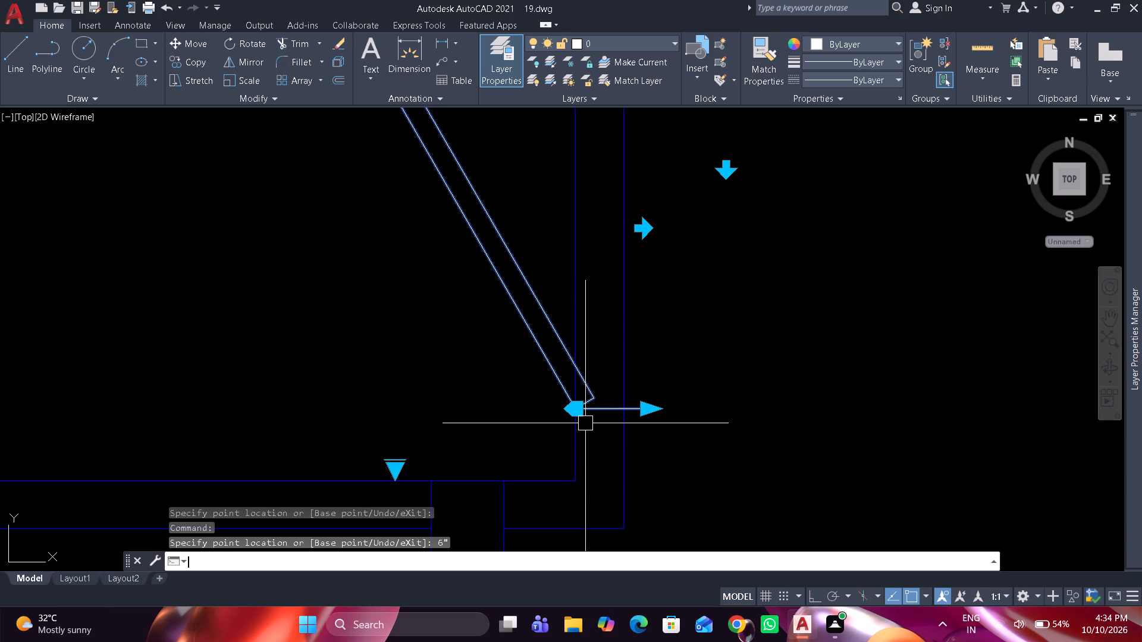
pyautogui.press('Escape')
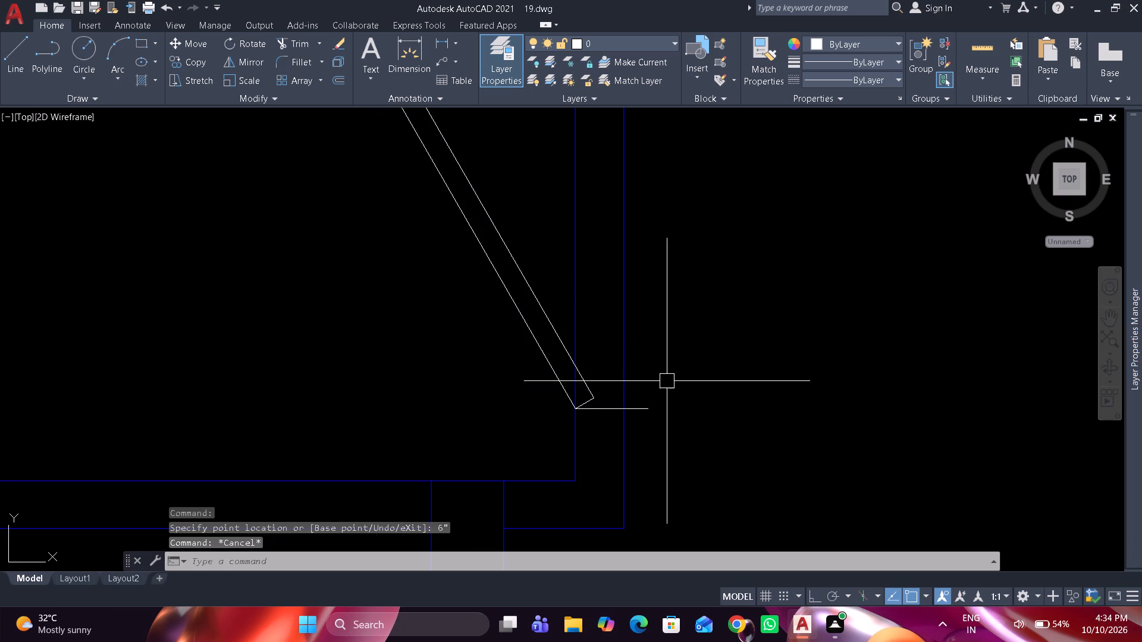
# Set the door's wall thickness to 4" so its frame reaches the partition's outer line.
pyautogui.click(654, 404)
pyautogui.click(654, 405)
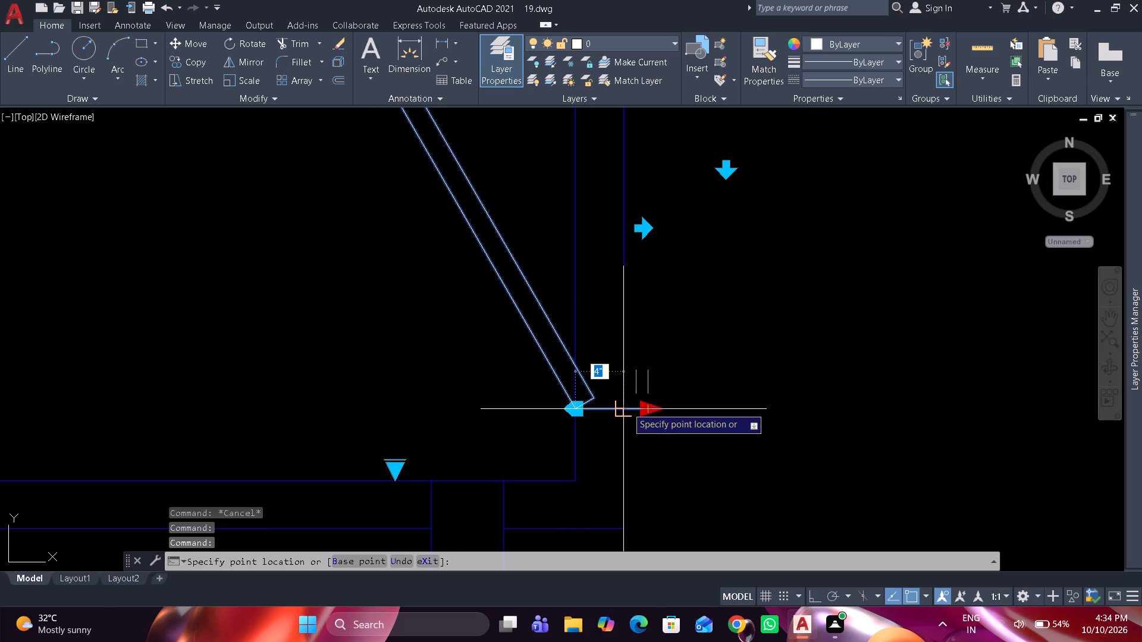
pyautogui.click(627, 407)
# Set the door's opening width to 3'.
pyautogui.scroll(-2, 653, 314)
pyautogui.moveTo(654, 315); pyautogui.dragTo(663, 443, button='middle')
pyautogui.scroll(2, 650, 289)
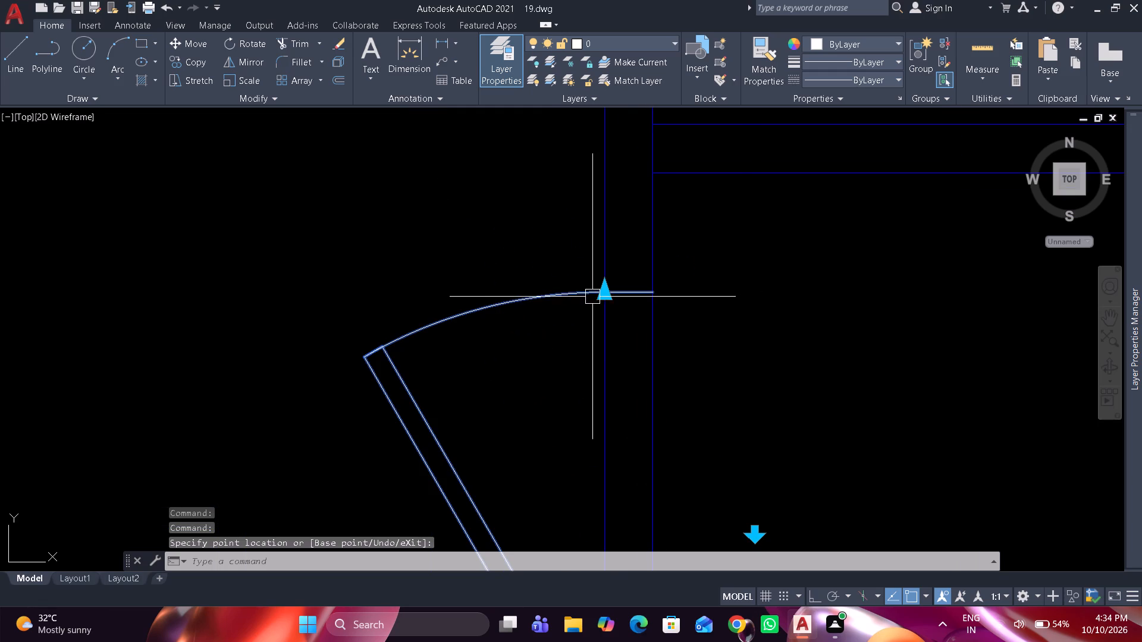
pyautogui.click(600, 297)
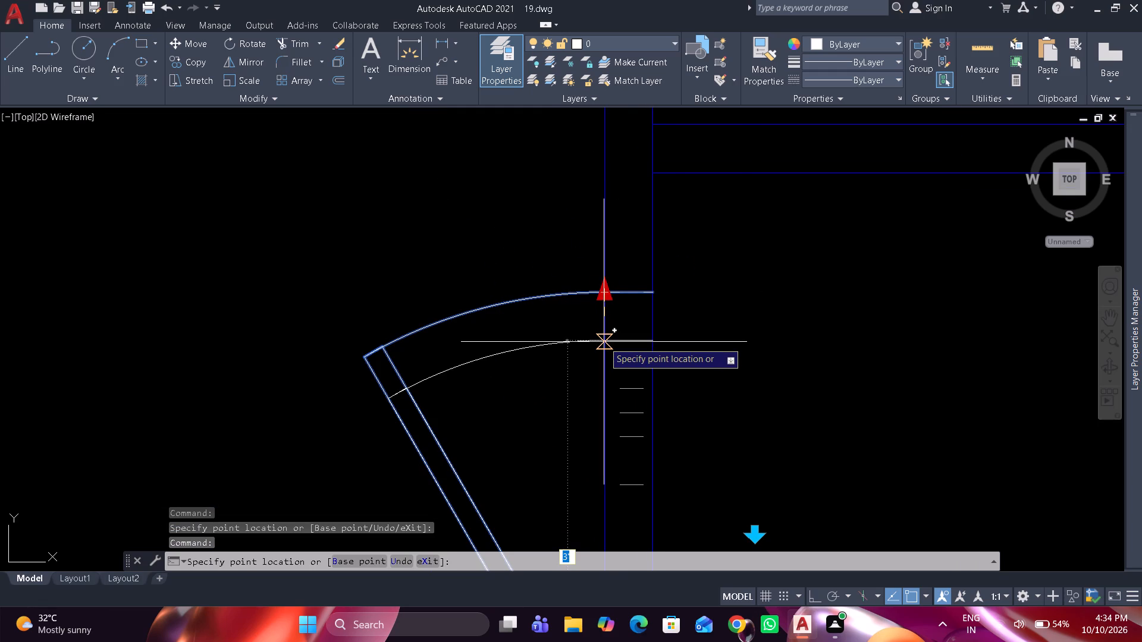
pyautogui.click(604, 342)
pyautogui.scroll(-1, 644, 254)
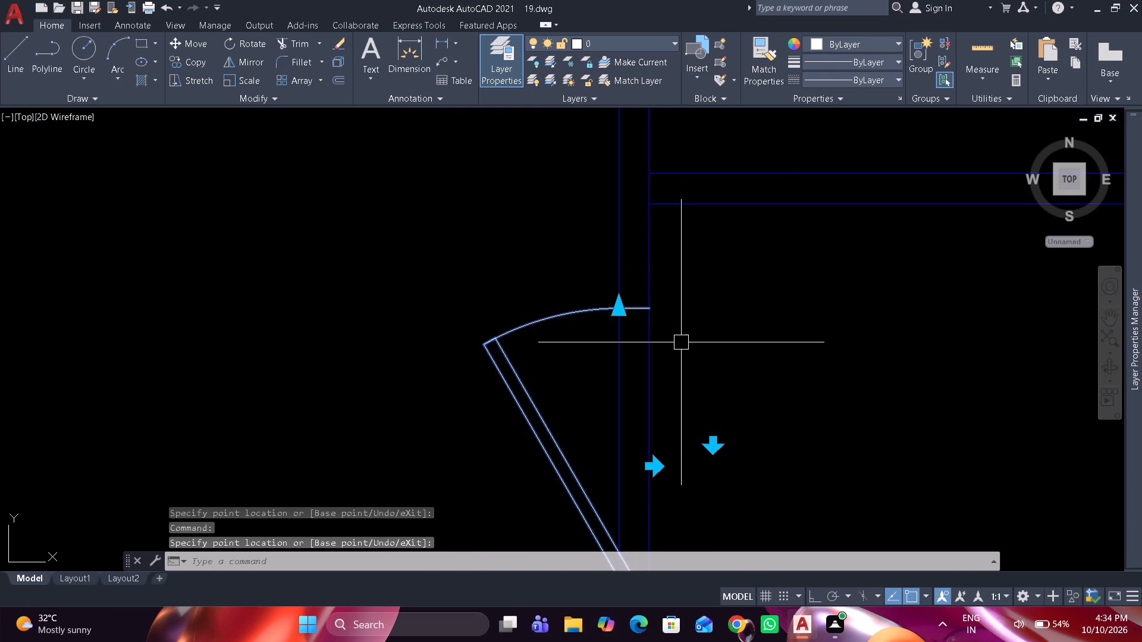
pyautogui.press('Escape')
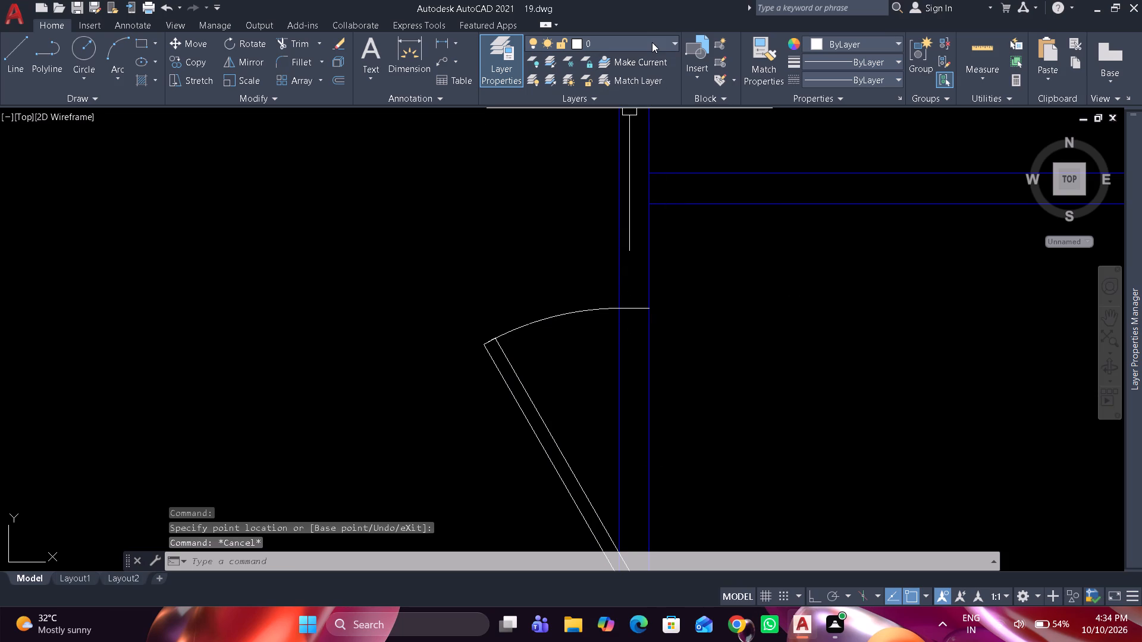
# Make Inner Wall the current layer.
pyautogui.click(652, 42)
pyautogui.click(636, 93)
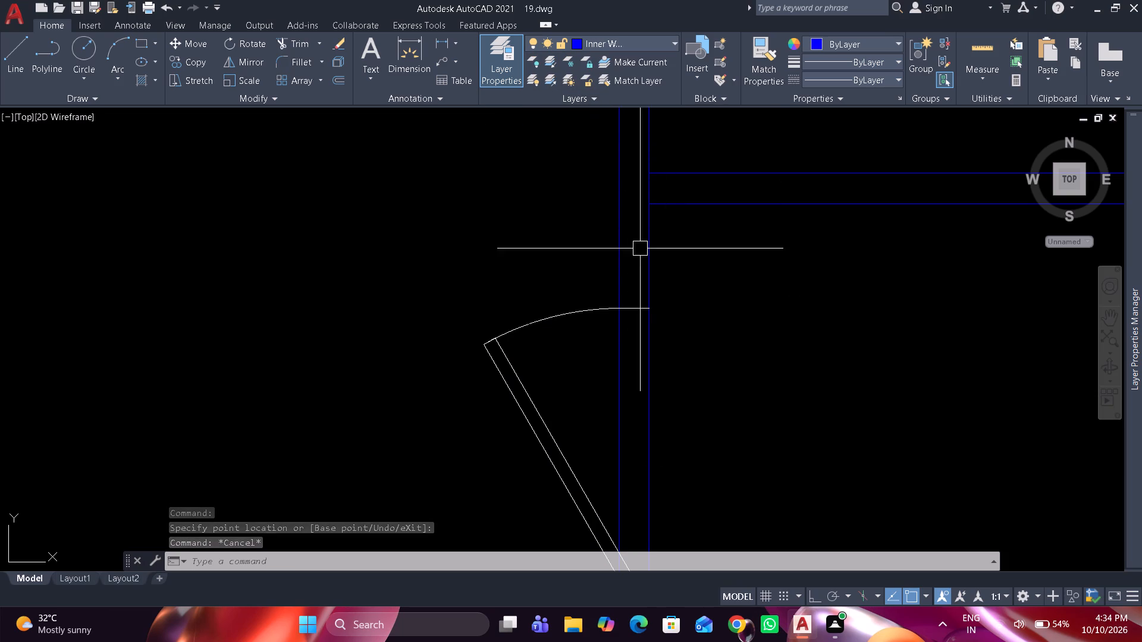
# Draw two lines across the 4" partition on Inner Wall, closing the wall at both ends of the door opening.
pyautogui.scroll(1, 661, 295)
pyautogui.write('l')
pyautogui.press('space')
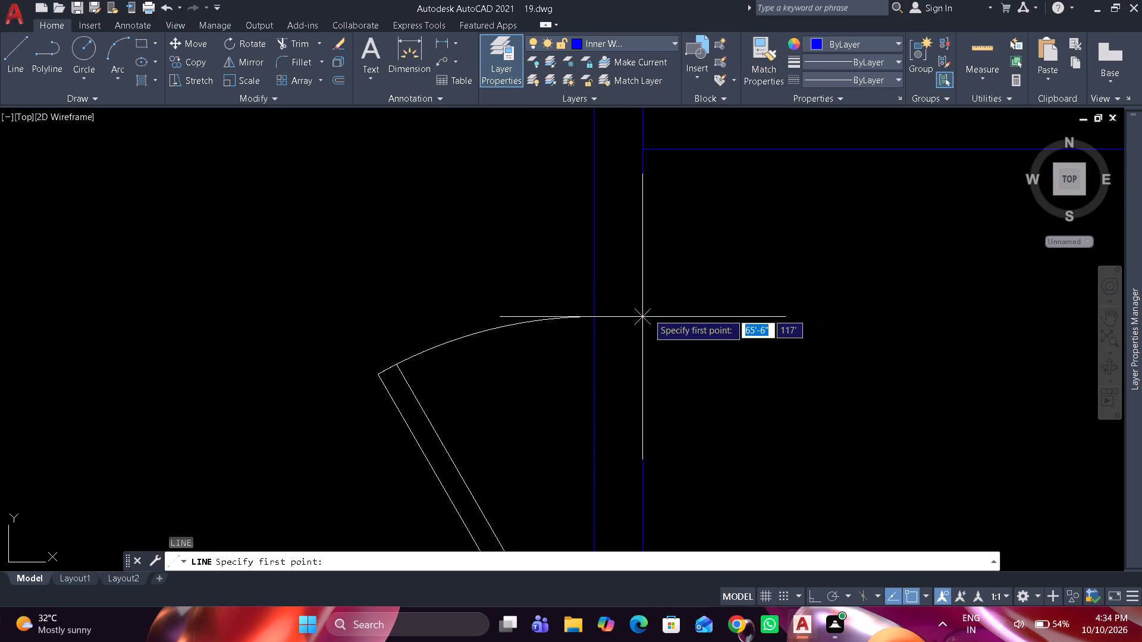
pyautogui.click(648, 313)
pyautogui.moveTo(597, 313); pyautogui.dragTo(596, 307)
pyautogui.press('space')
pyautogui.scroll(-2, 602, 228)
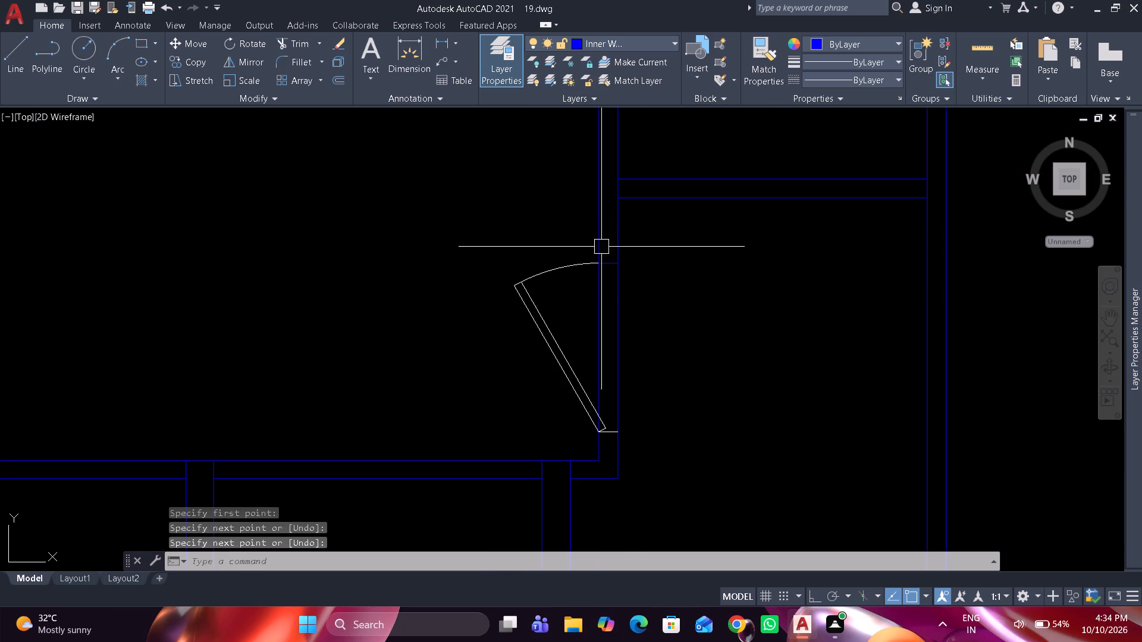
pyautogui.scroll(3, 597, 435)
pyautogui.press('space')
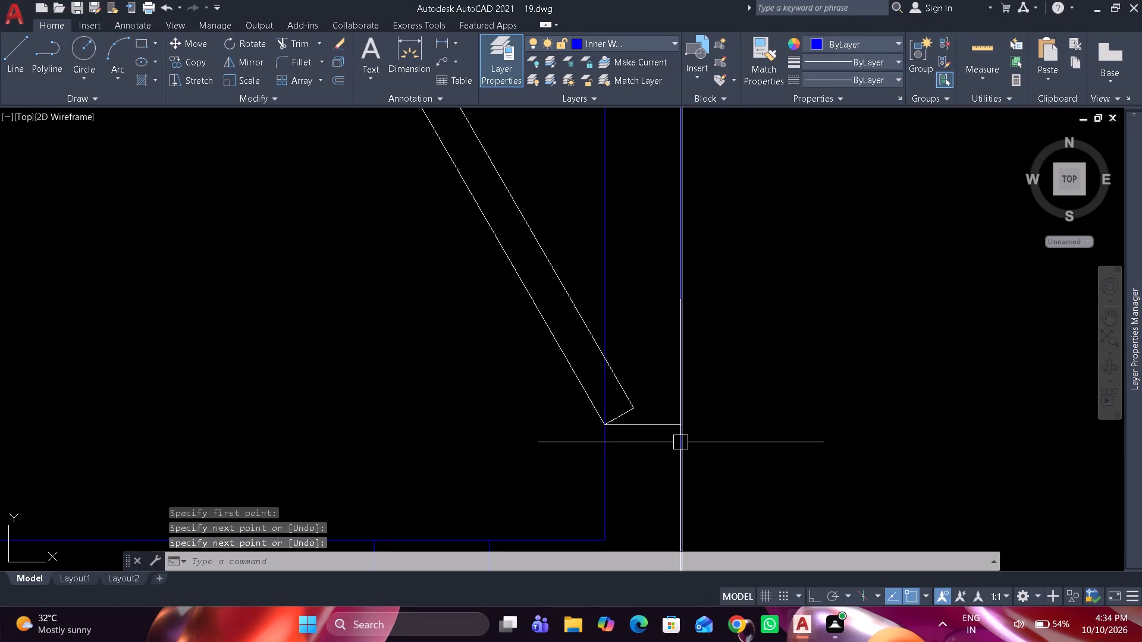
pyautogui.click(682, 432)
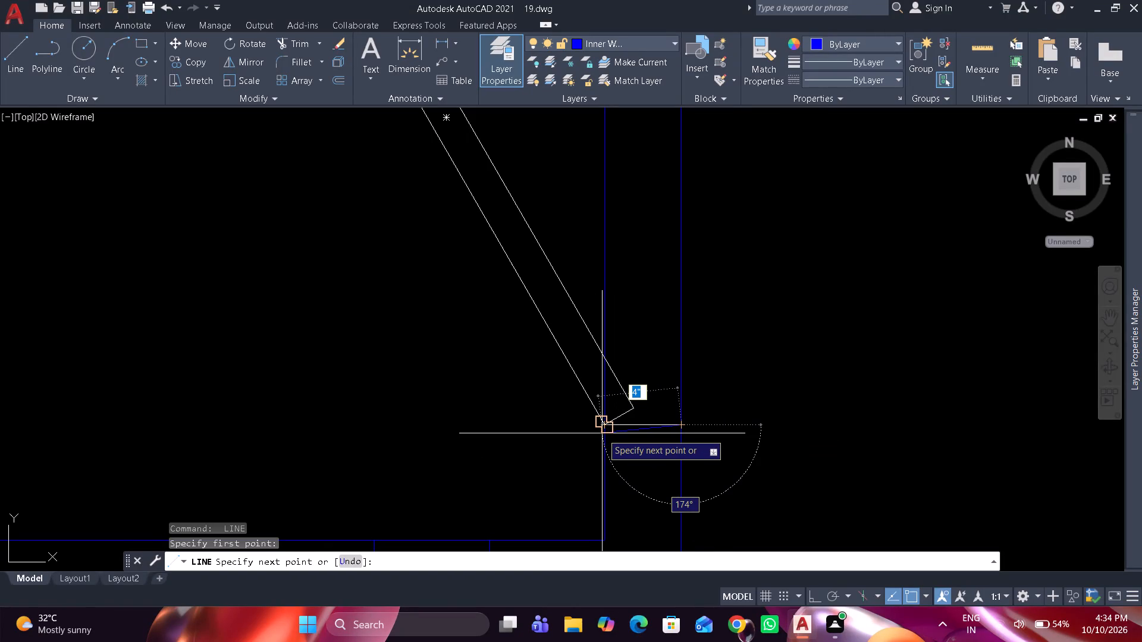
pyautogui.click(603, 427)
pyautogui.press('space')
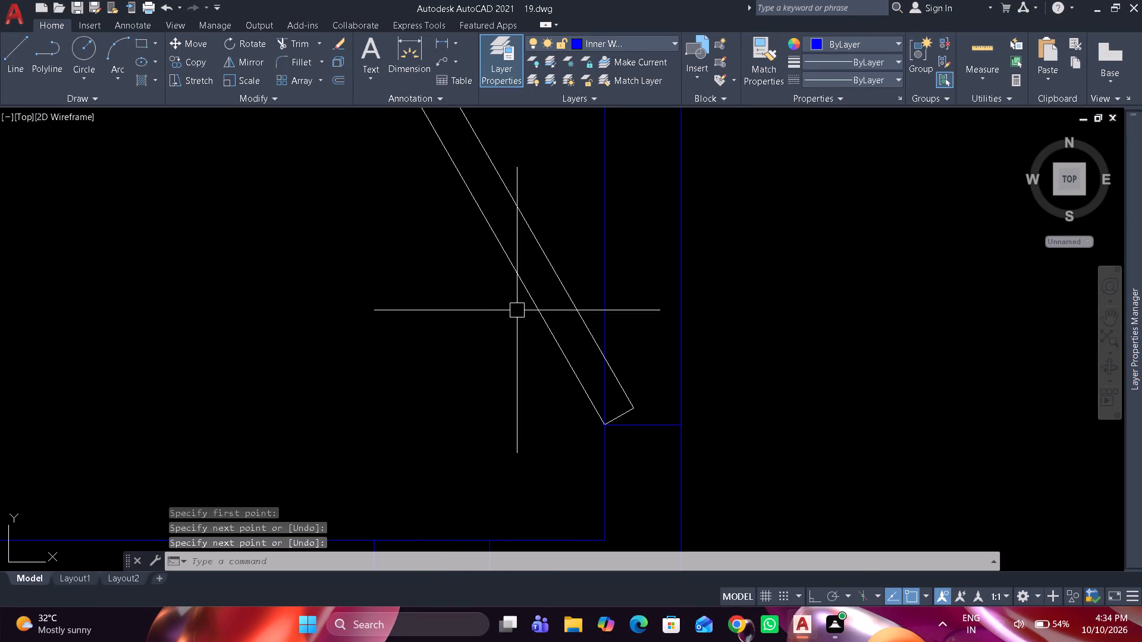
# Change the door's opening angle so its leaf stands at 90° to the partition.
pyautogui.click(521, 295)
pyautogui.scroll(-2, 491, 329)
pyautogui.scroll(-2, 523, 228)
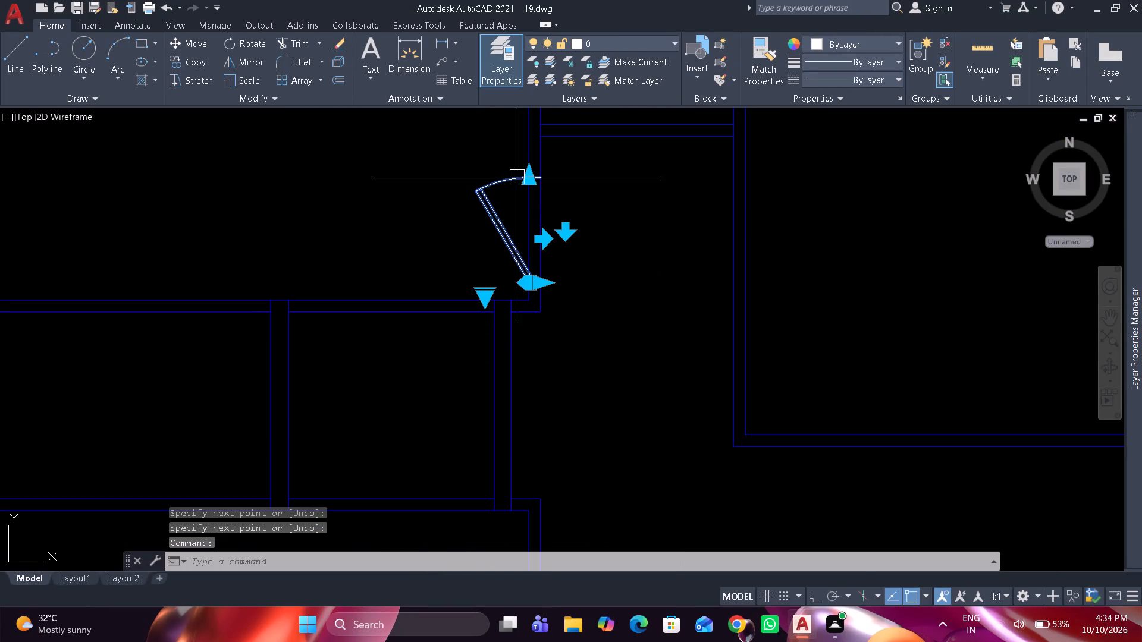
pyautogui.click(526, 172)
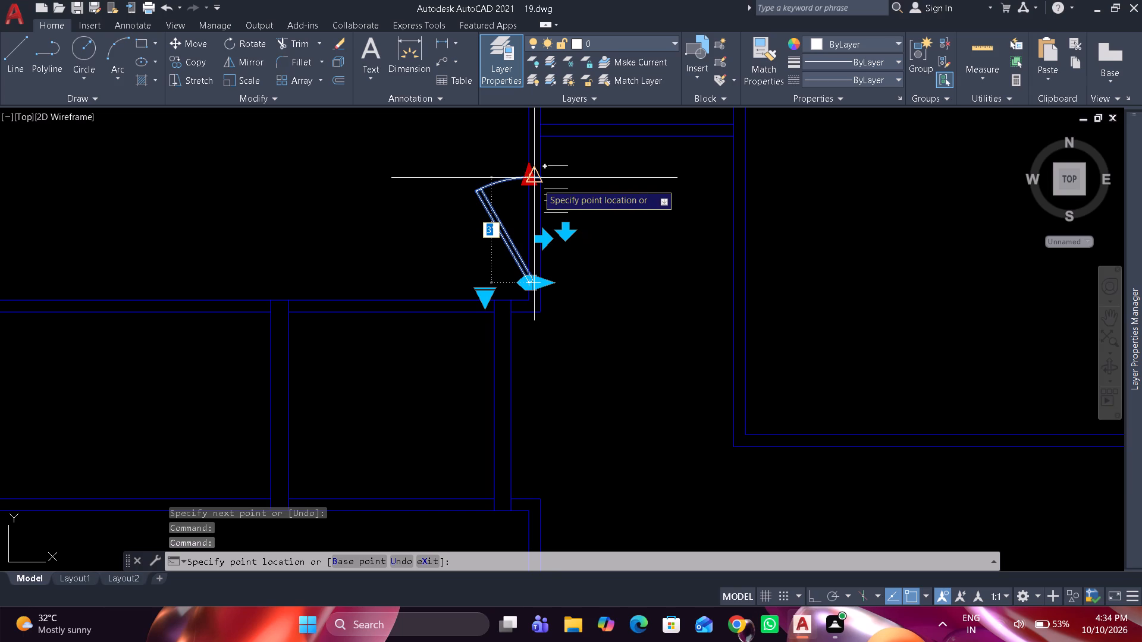
pyautogui.press('Escape')
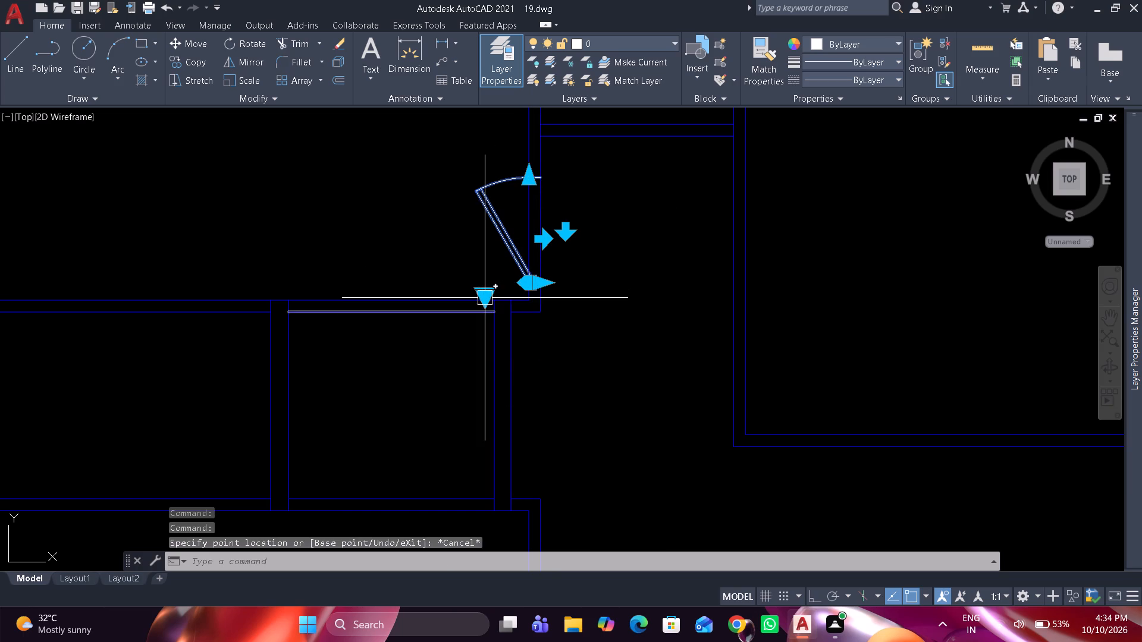
pyautogui.click(484, 297)
pyautogui.click(512, 359)
pyautogui.press('Escape')
# Trim both partition lines out of the opening between the two end lines at the upper-left room's door.
pyautogui.scroll(1, 612, 247)
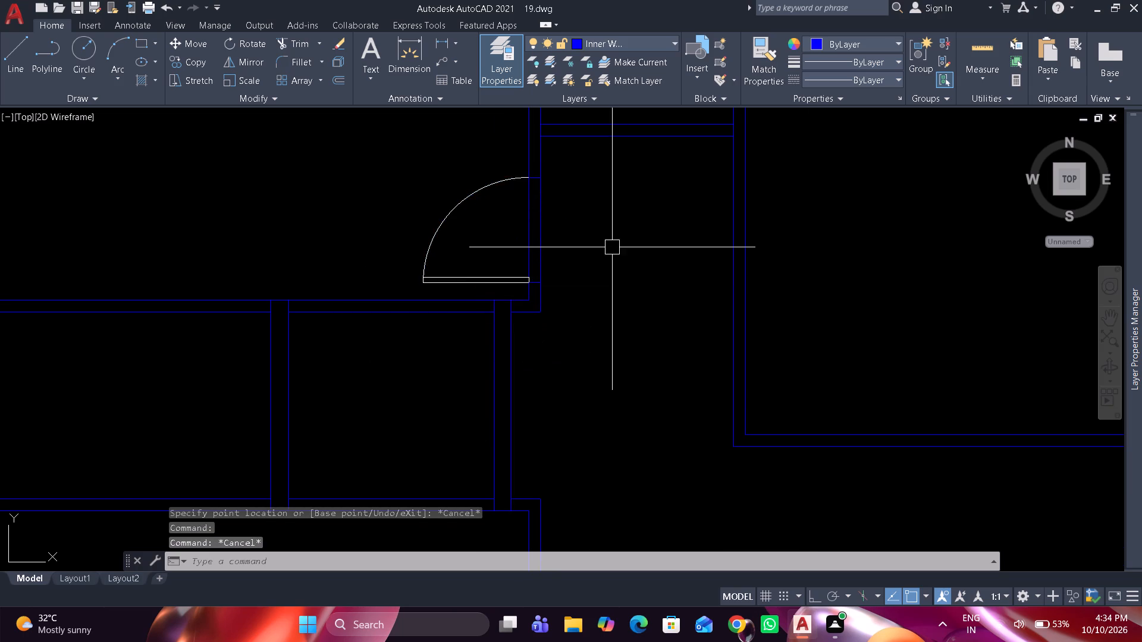
pyautogui.moveTo(623, 294); pyautogui.dragTo(635, 345, button='middle')
pyautogui.write('ty')
pyautogui.press('r')
pyautogui.press('space')
pyautogui.moveTo(581, 279); pyautogui.dragTo(465, 291)
pyautogui.press('Escape')
pyautogui.scroll(-2, 497, 250)
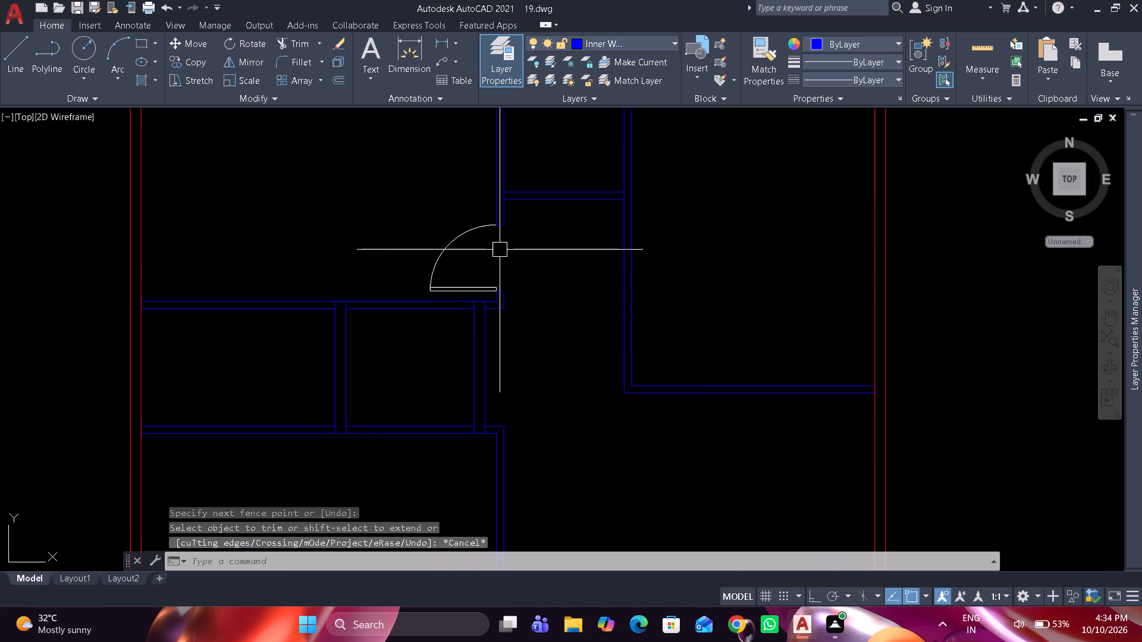
pyautogui.scroll(-1, 500, 250)
pyautogui.moveTo(505, 256); pyautogui.dragTo(527, 289, button='middle')
pyautogui.scroll(2, 527, 288)
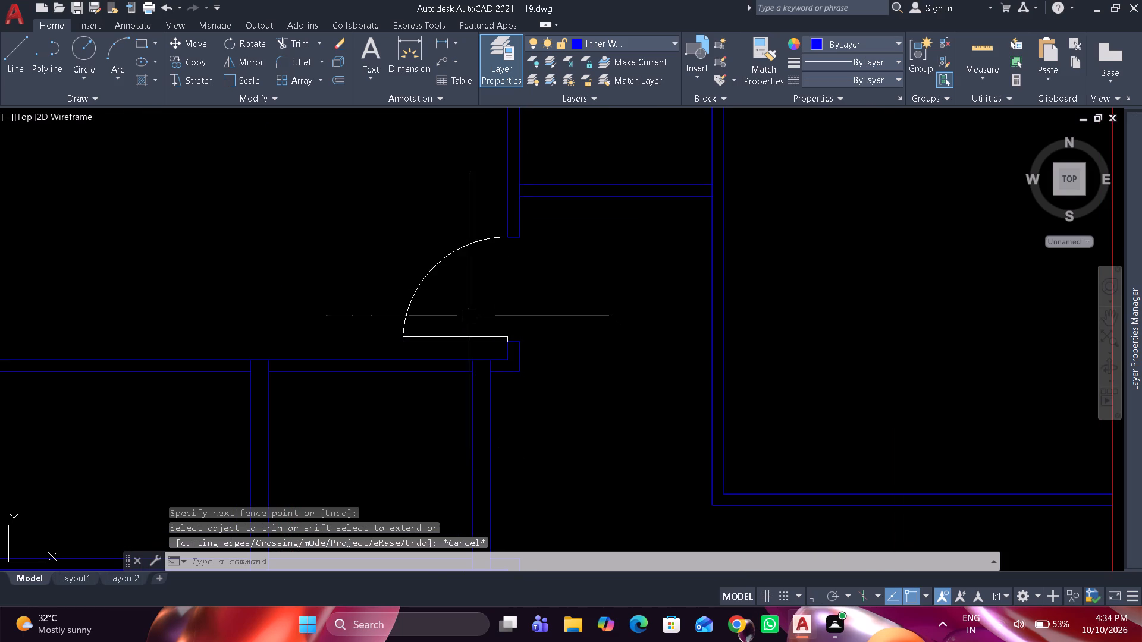
# Create a layer named Doores and set its color to green.
pyautogui.click(1141, 341)
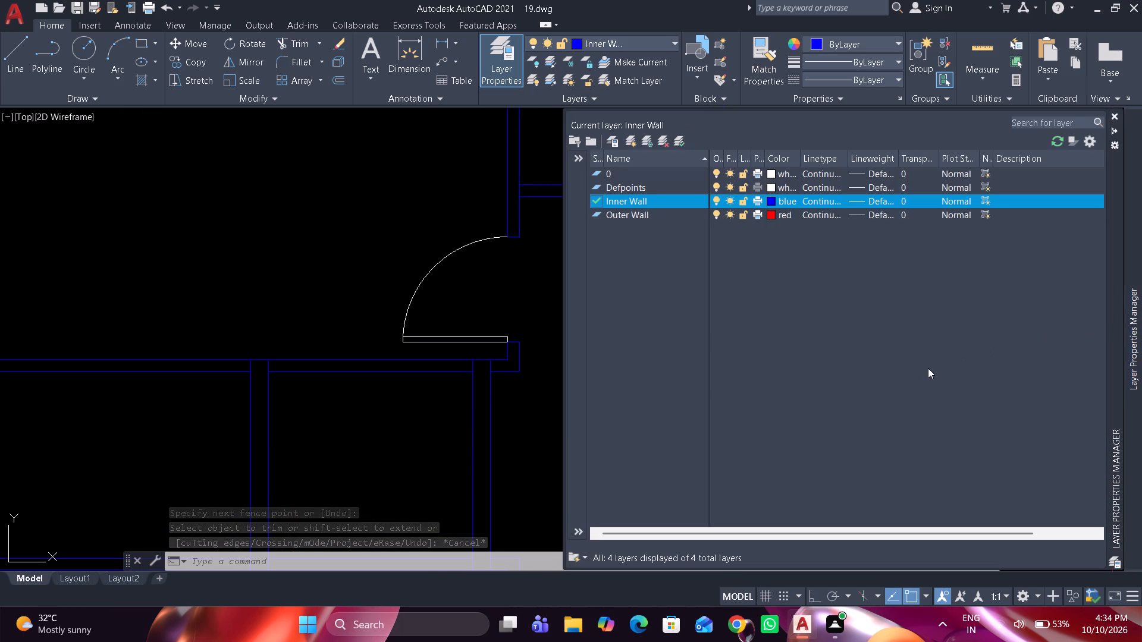
pyautogui.click(627, 137)
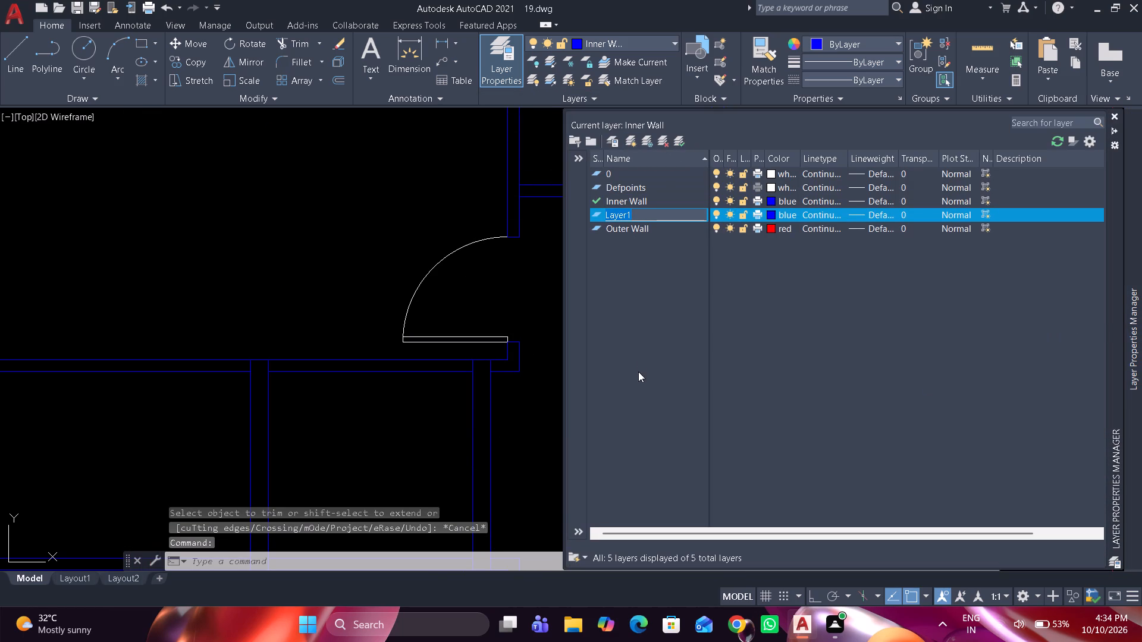
pyautogui.write('Doores')
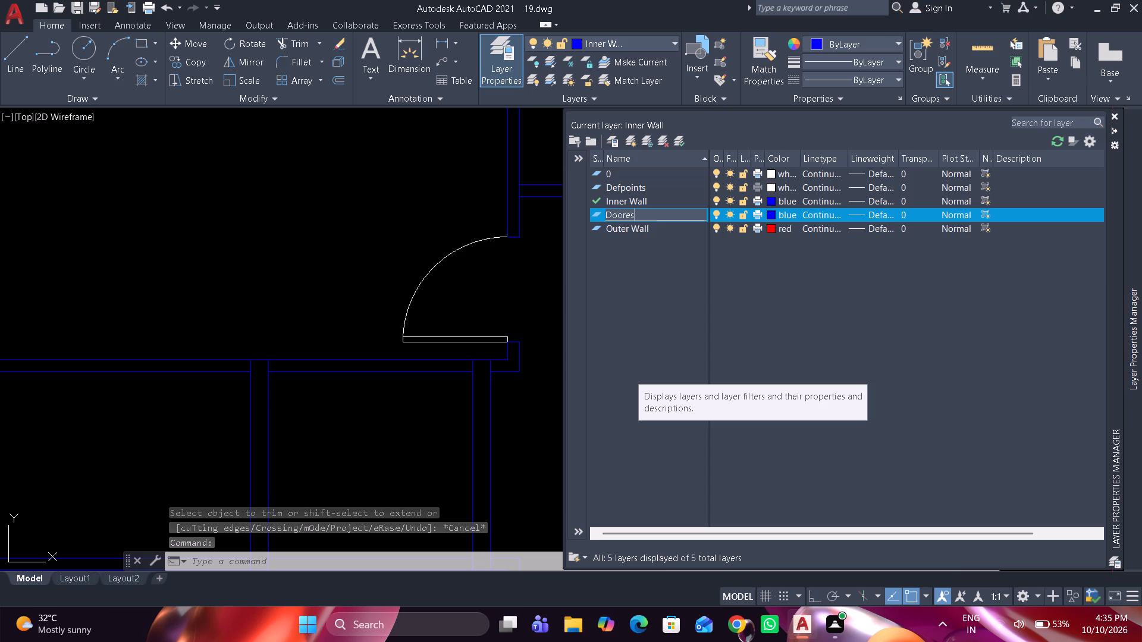
pyautogui.press('Return')
pyautogui.click(769, 213)
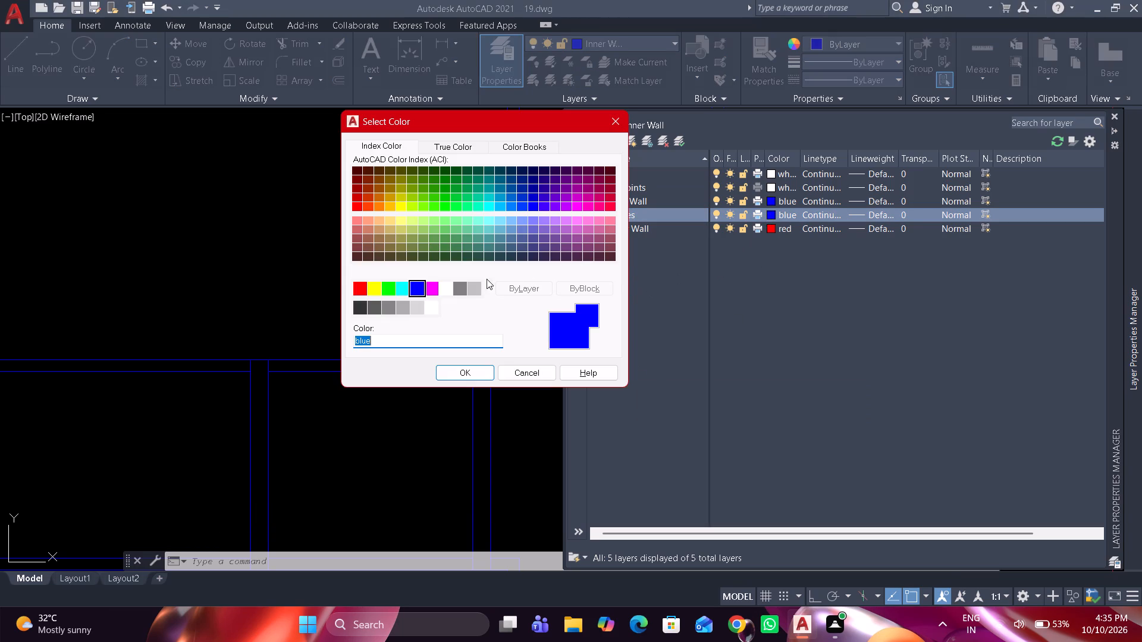
pyautogui.click(390, 289)
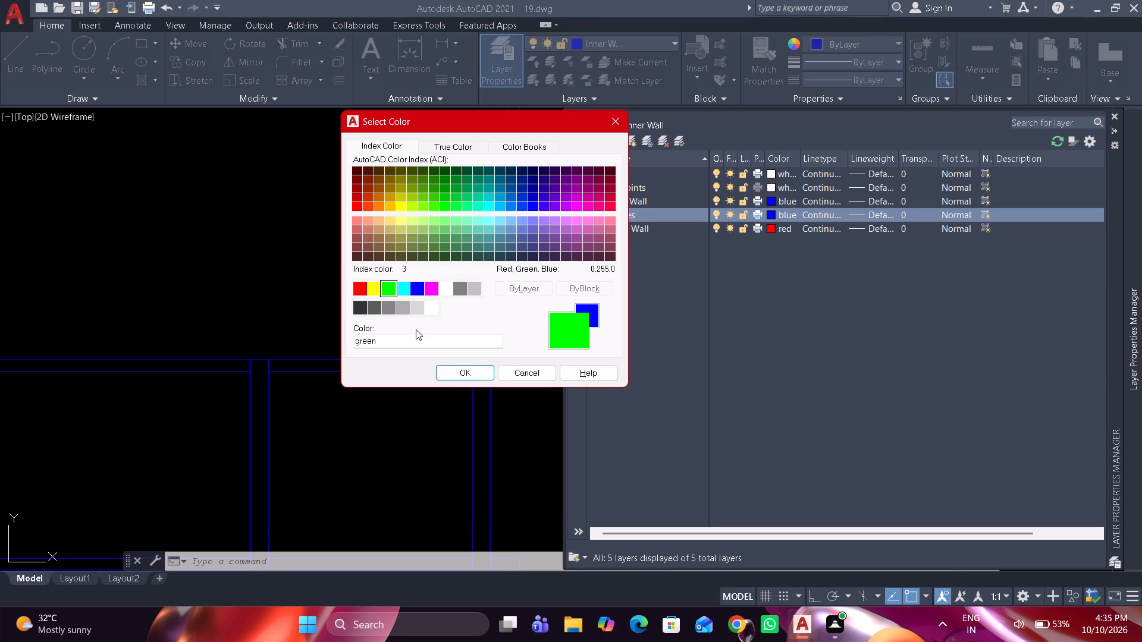
pyautogui.click(448, 373)
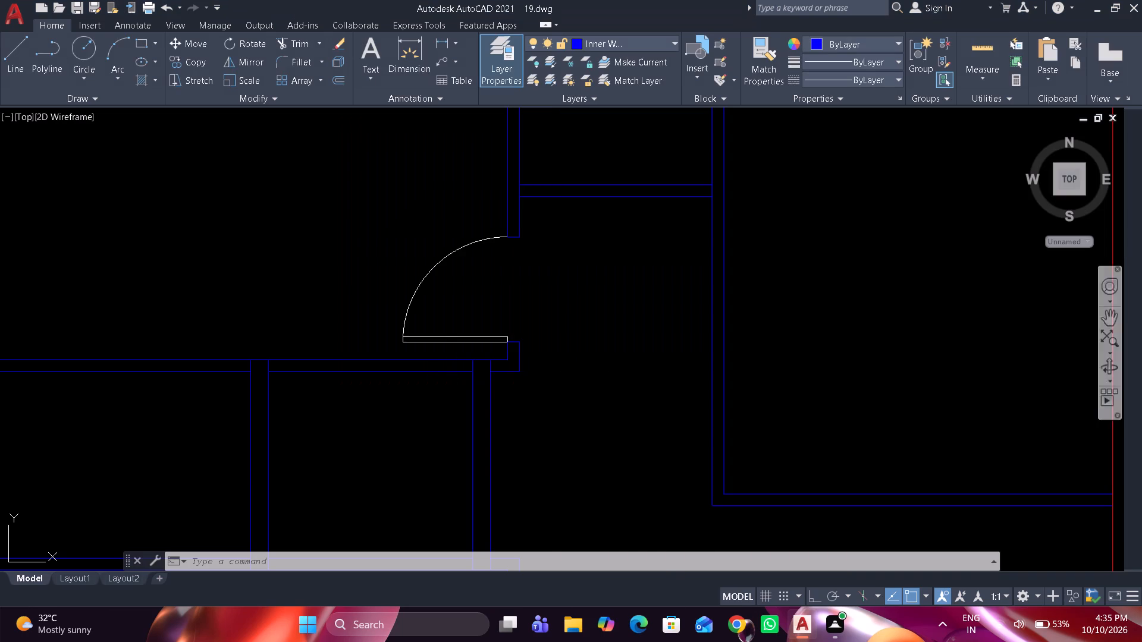
# Move the upper-left room's door onto the Doores layer.
pyautogui.moveTo(437, 270); pyautogui.dragTo(427, 263)
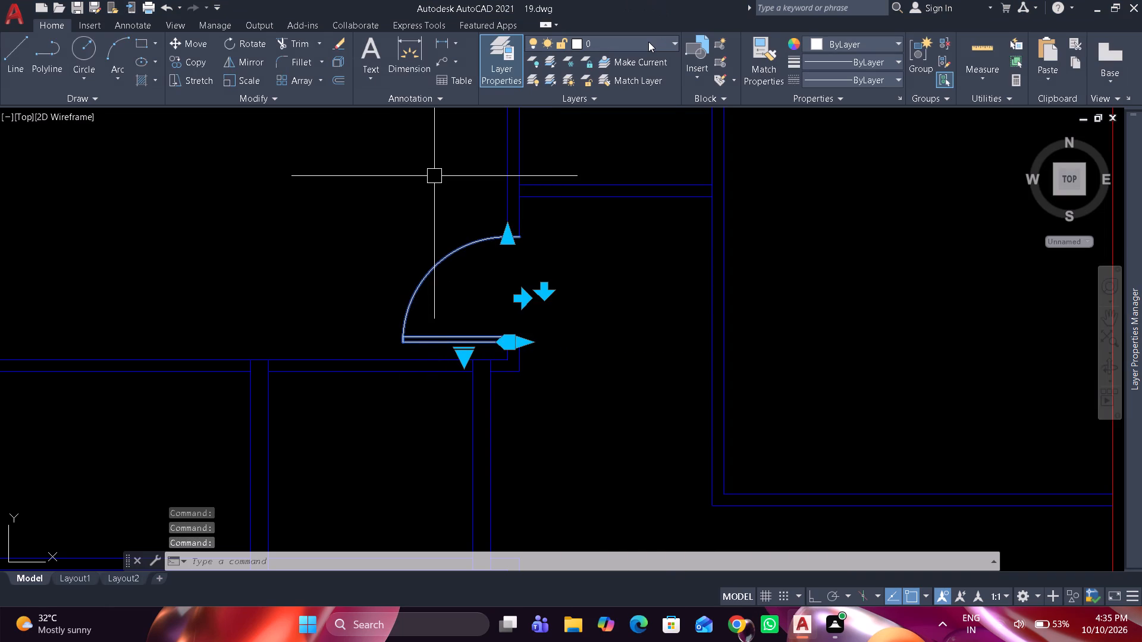
pyautogui.click(648, 42)
pyautogui.click(613, 91)
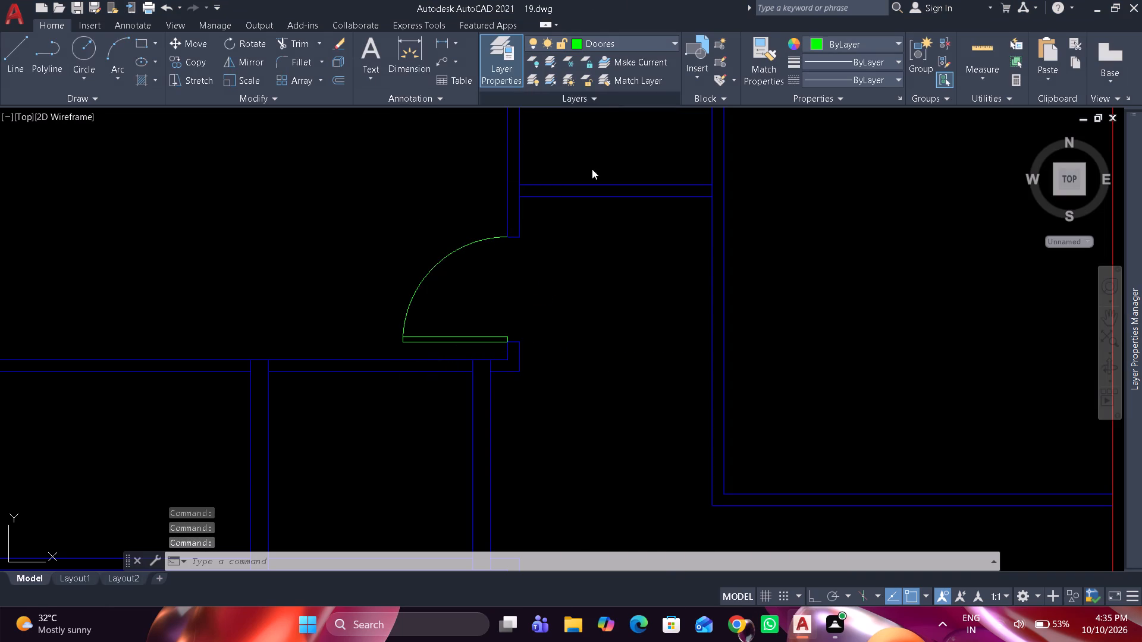
pyautogui.press('Escape')
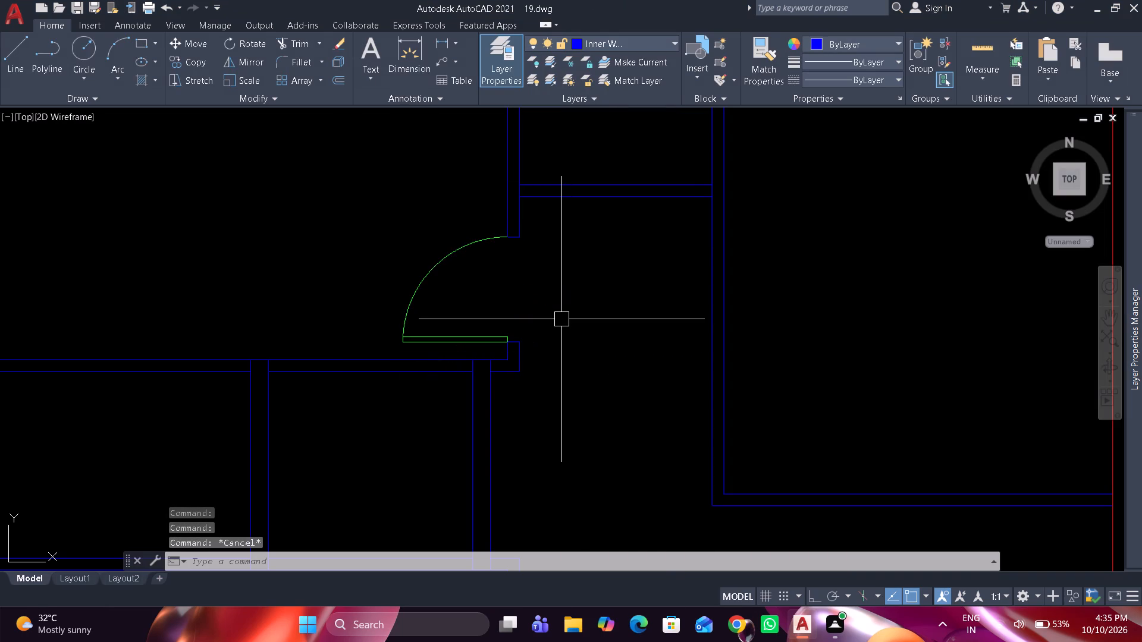
# Mirror the door about a vertical line through the midpoint of the short wall between the two partitions, keeping the original.
pyautogui.click(454, 333)
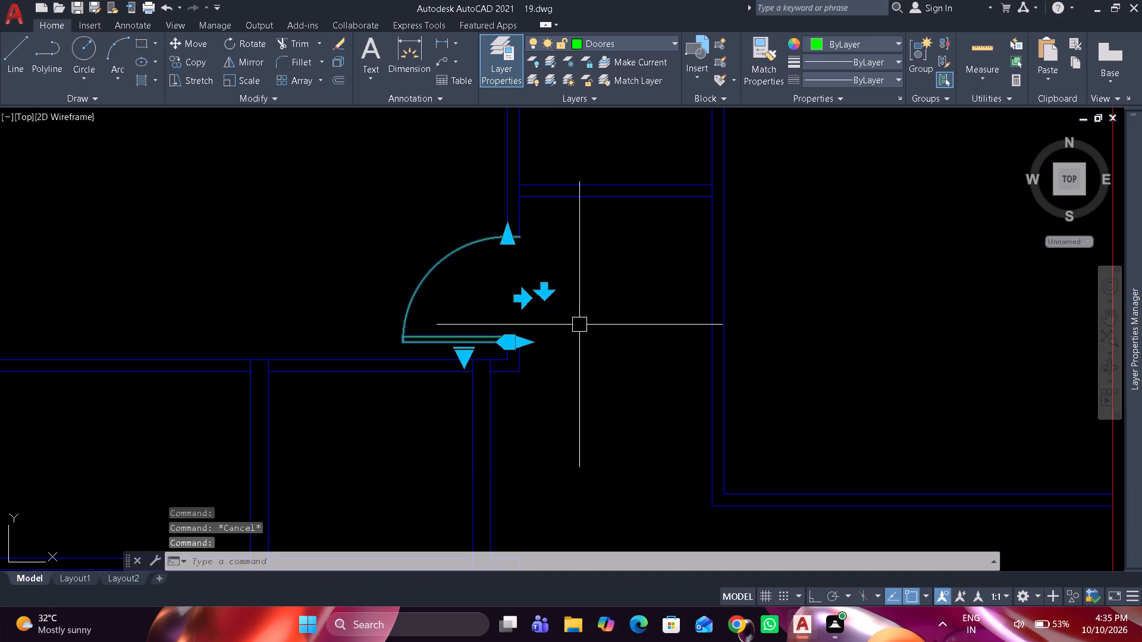
pyautogui.write('mi')
pyautogui.press('space')
pyautogui.moveTo(617, 204); pyautogui.dragTo(617, 209)
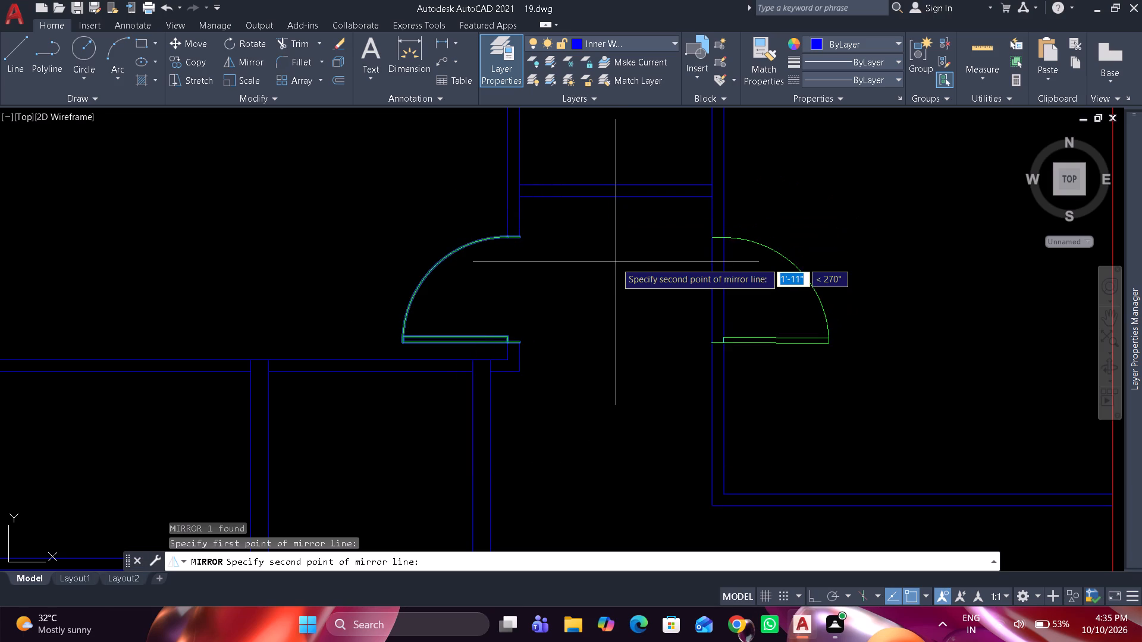
pyautogui.press('F8')
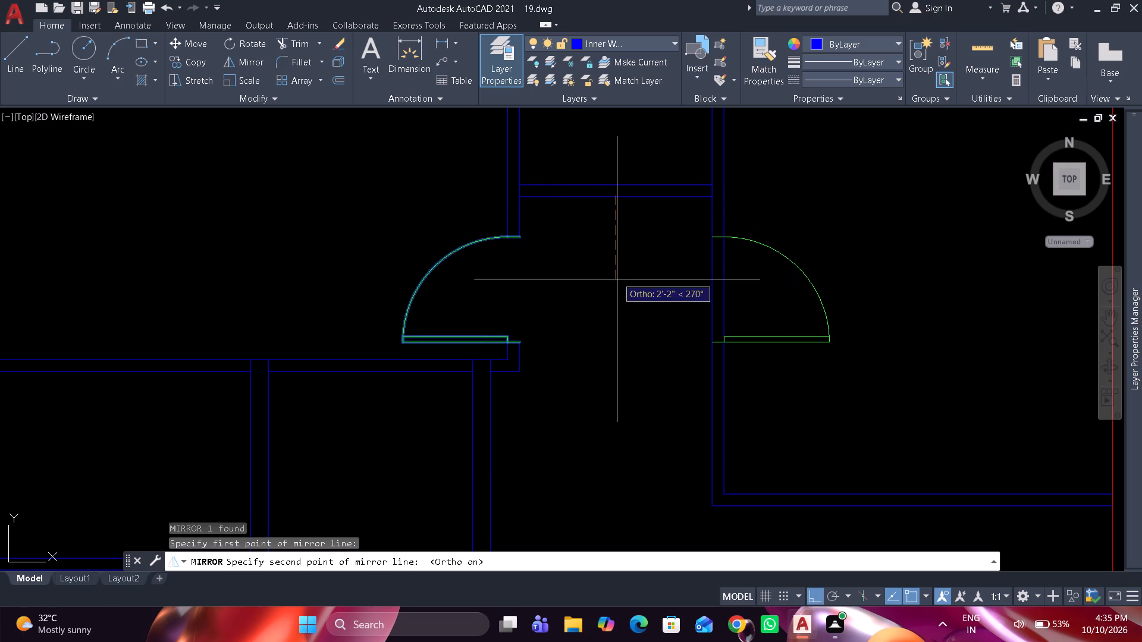
pyautogui.click(617, 279)
pyautogui.press('space')
# Move the mirrored door down the right room's partition, its hinge point 6" above the room's lower inner corner.
pyautogui.click(758, 336)
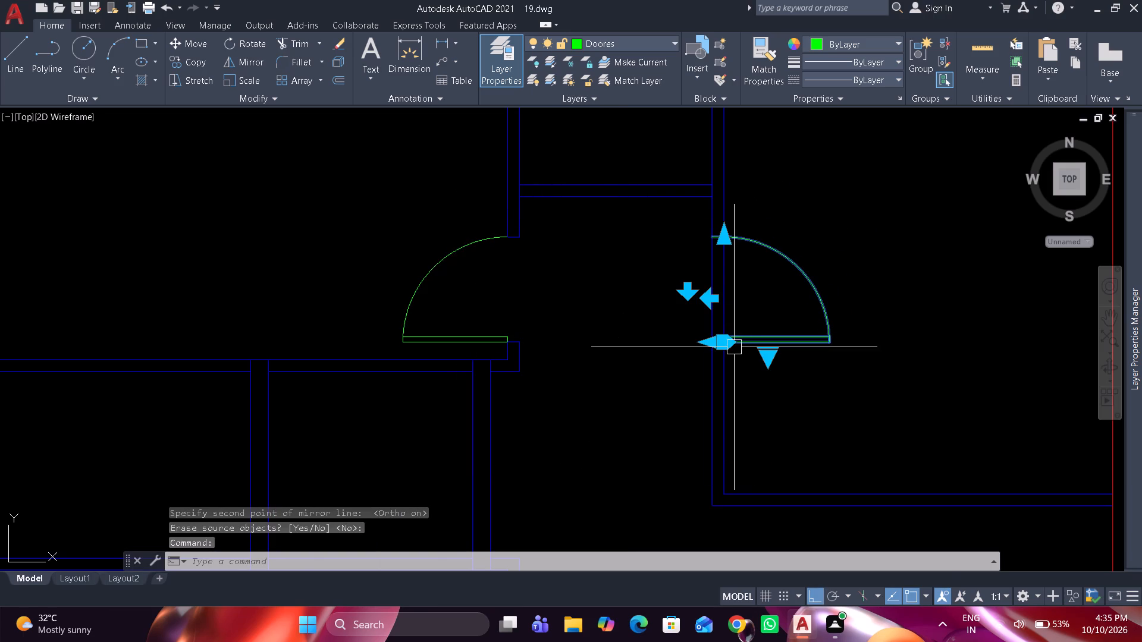
pyautogui.click(730, 345)
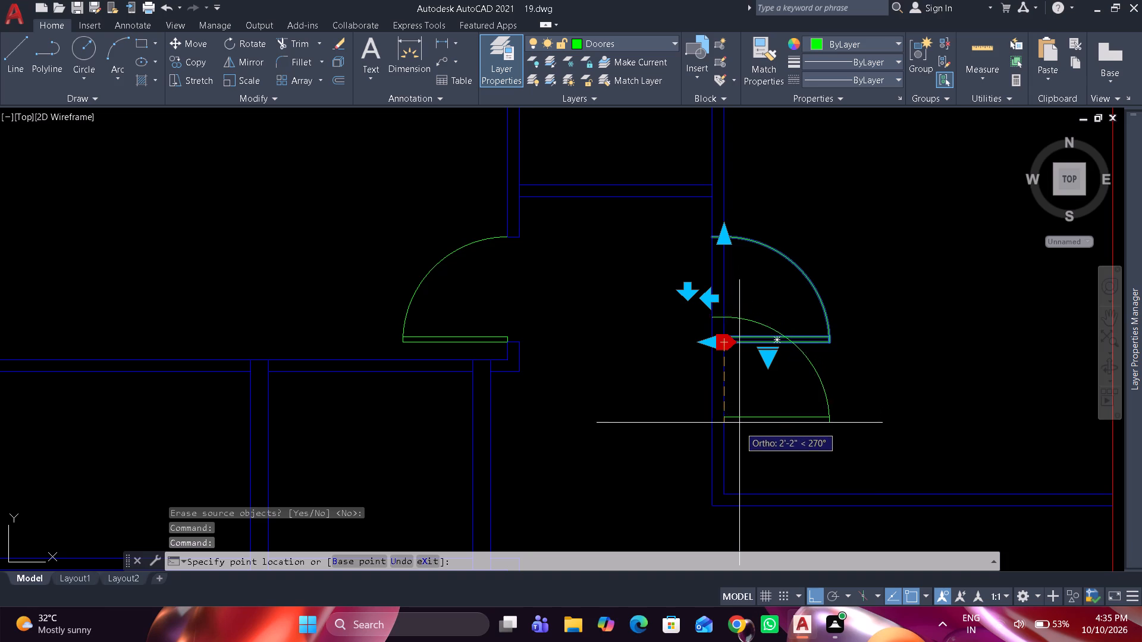
pyautogui.click(734, 493)
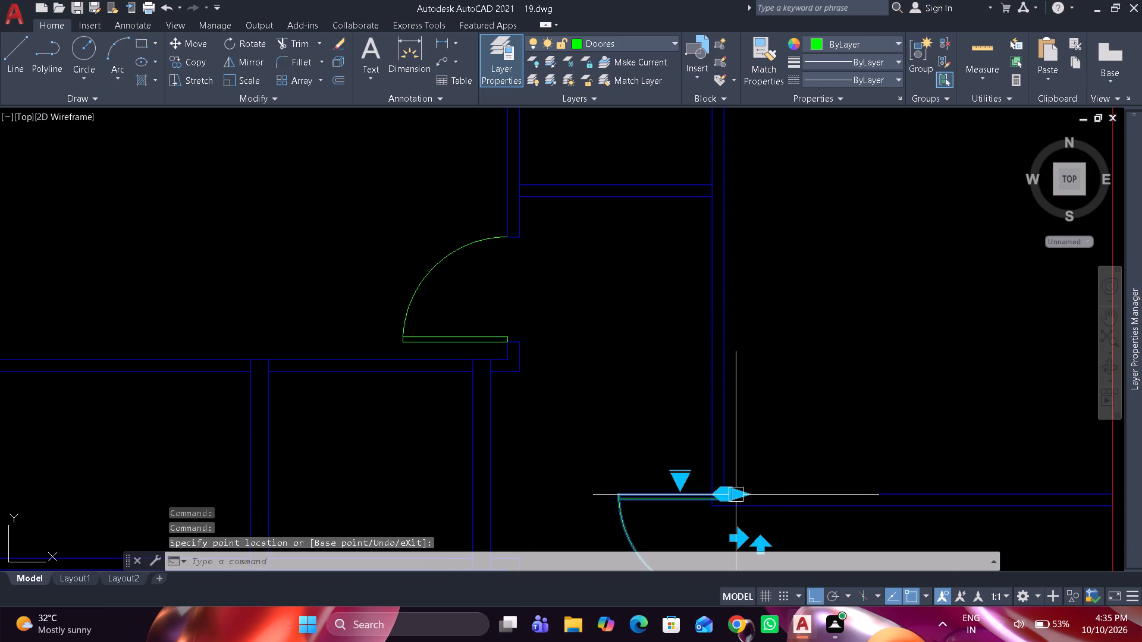
pyautogui.moveTo(752, 460); pyautogui.dragTo(724, 309, button='middle')
pyautogui.scroll(3, 718, 335)
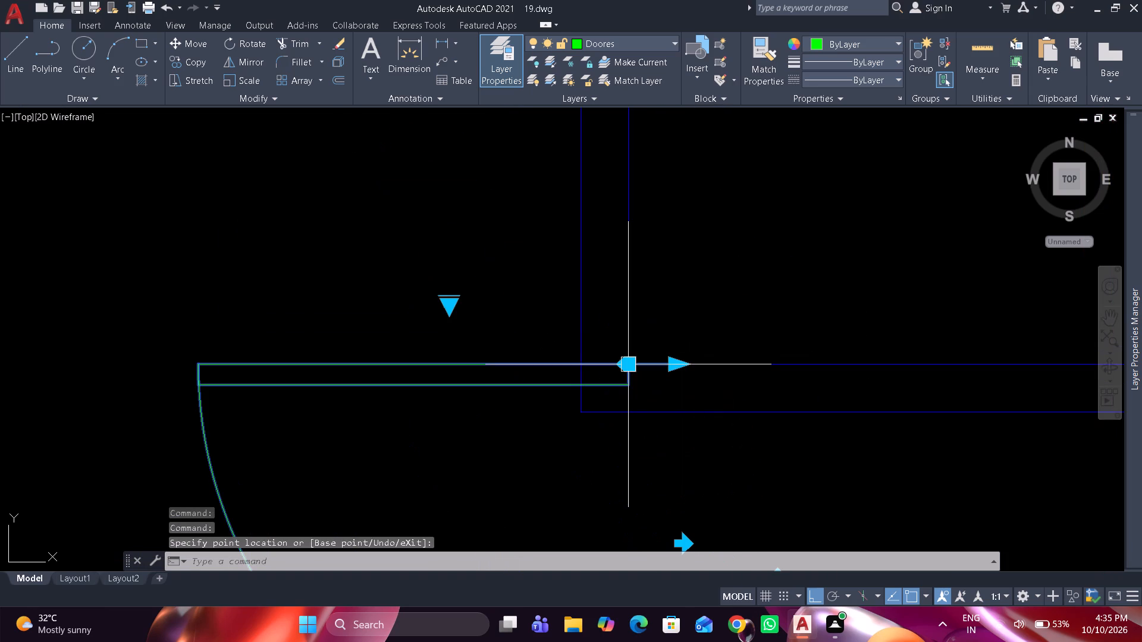
pyautogui.click(622, 368)
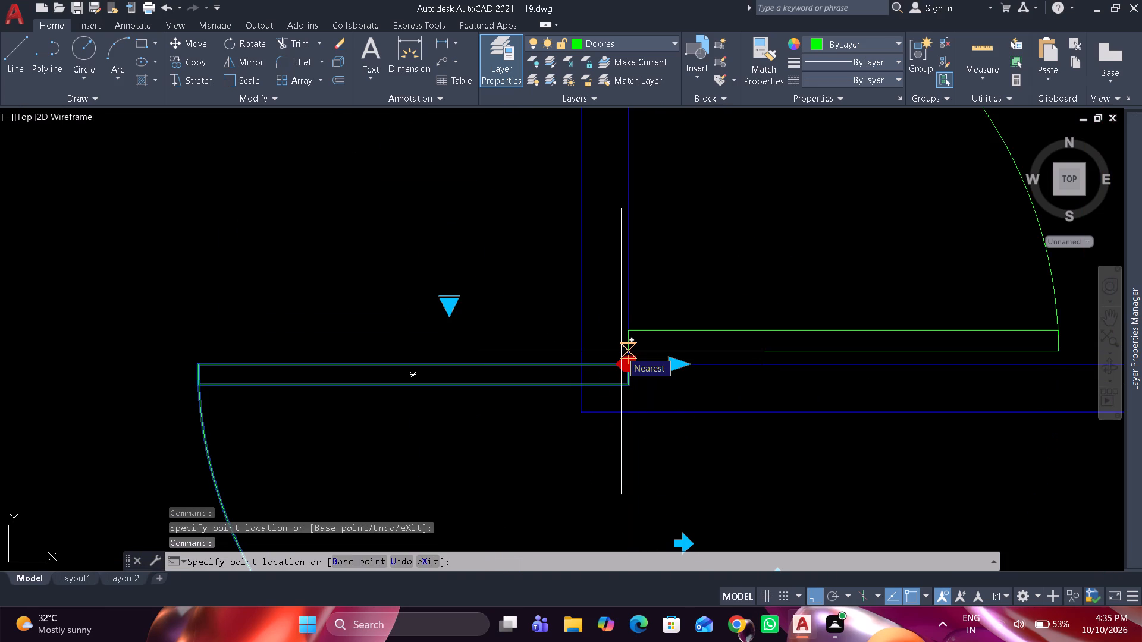
pyautogui.write('6"')
pyautogui.press('Return')
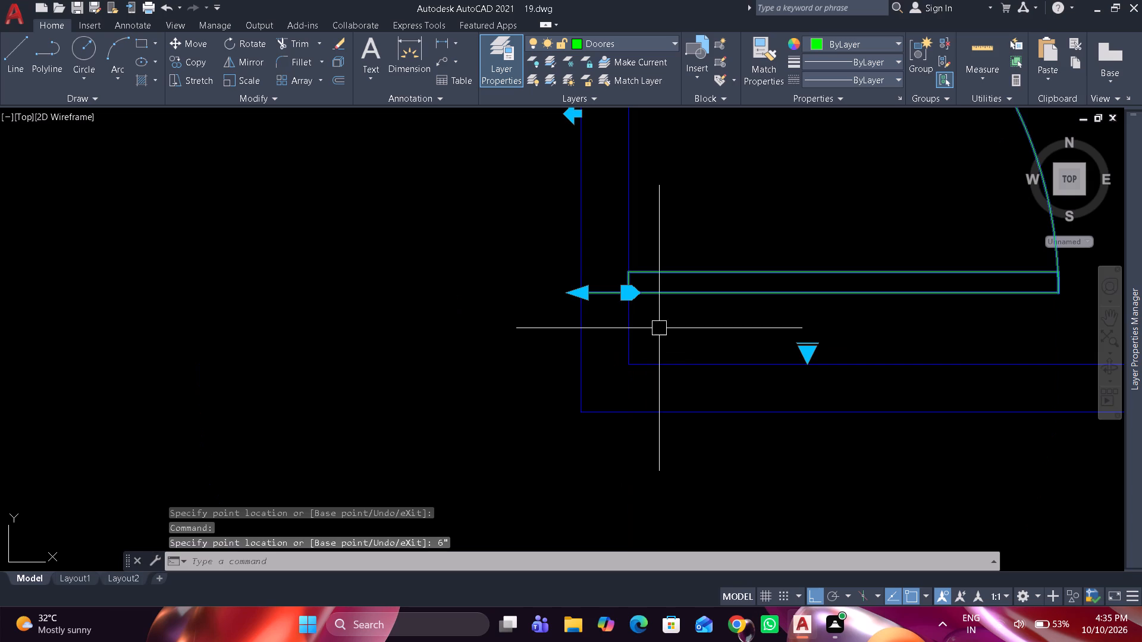
pyautogui.press('Escape')
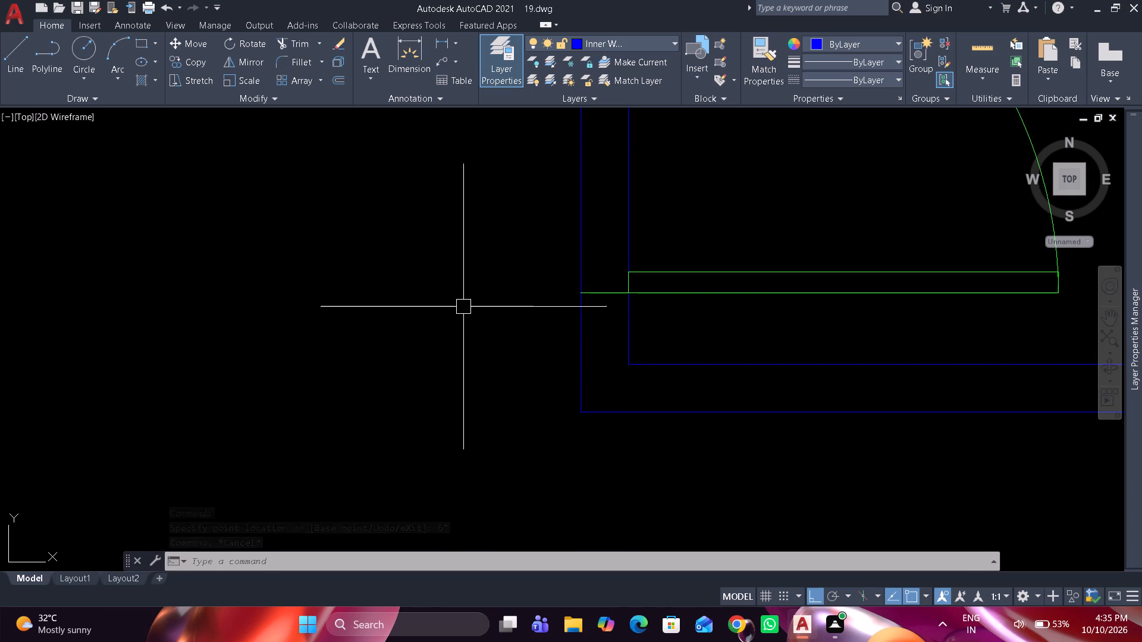
# Draw two lines across the right room's partition, closing the wall at both ends of the mirrored door's opening.
pyautogui.write('l')
pyautogui.press('space')
pyautogui.scroll(1, 554, 284)
pyautogui.click(588, 303)
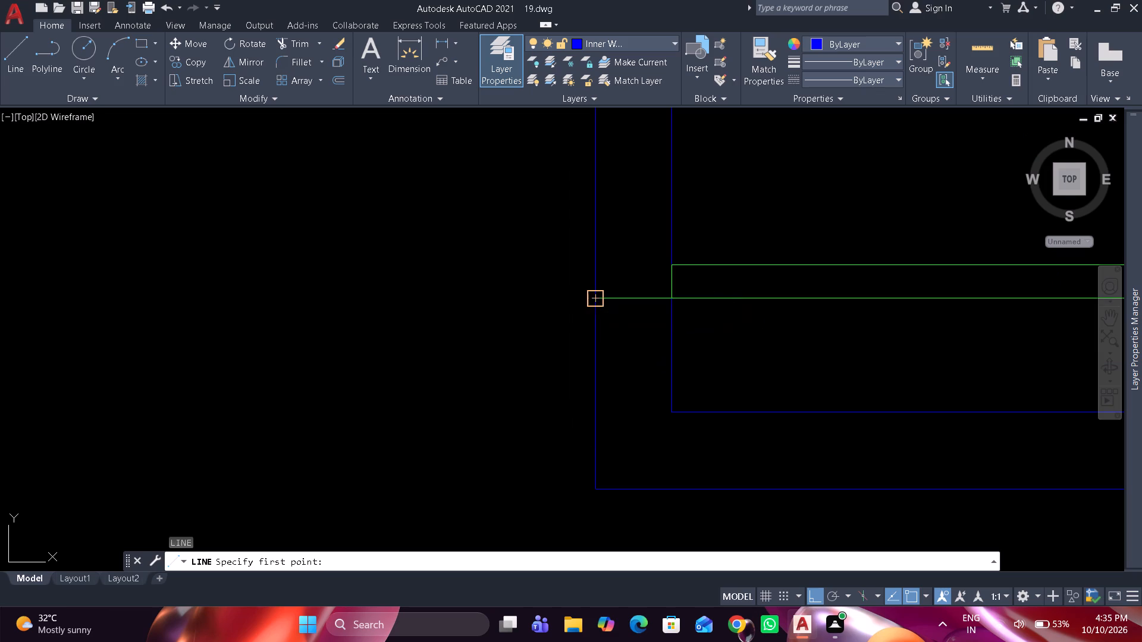
pyautogui.click(673, 304)
pyautogui.press('space')
pyautogui.scroll(-3, 525, 342)
pyautogui.moveTo(525, 342); pyautogui.dragTo(547, 474, button='middle')
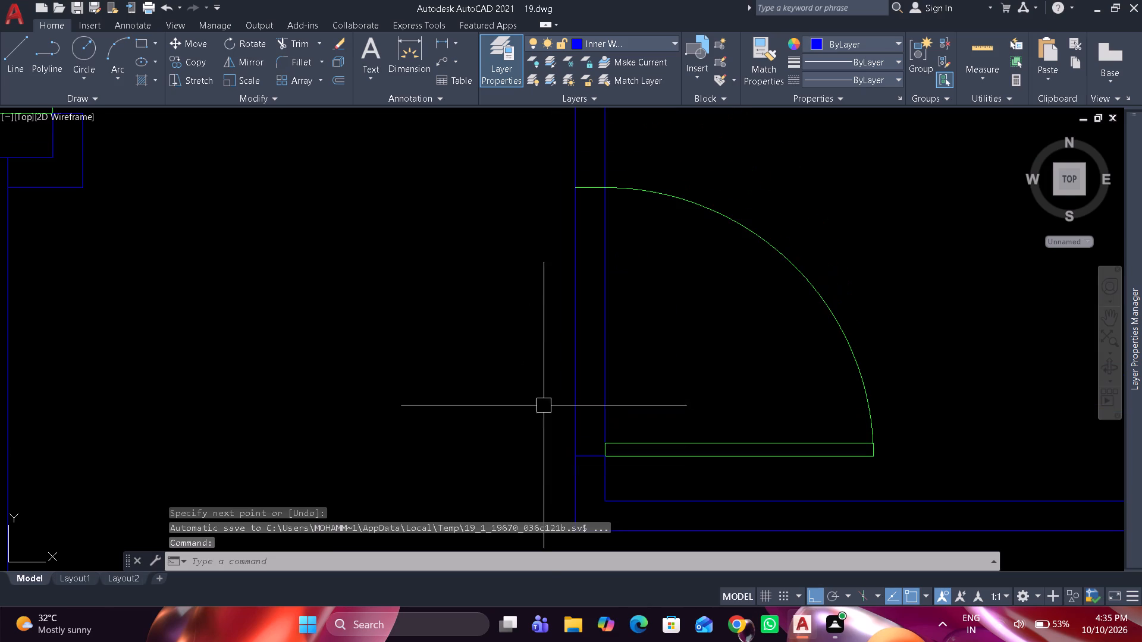
pyautogui.press('space')
pyautogui.click(574, 188)
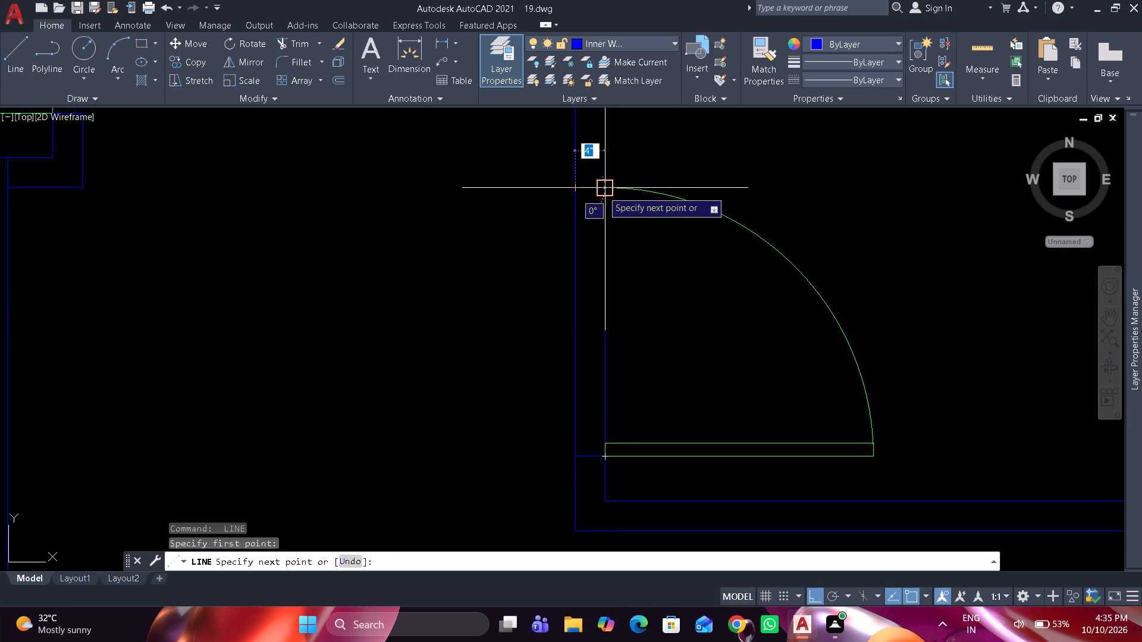
pyautogui.click(603, 191)
pyautogui.press('space')
# Trim both partition lines out of the mirrored door's opening in the right room.
pyautogui.write('tr')
pyautogui.press('space')
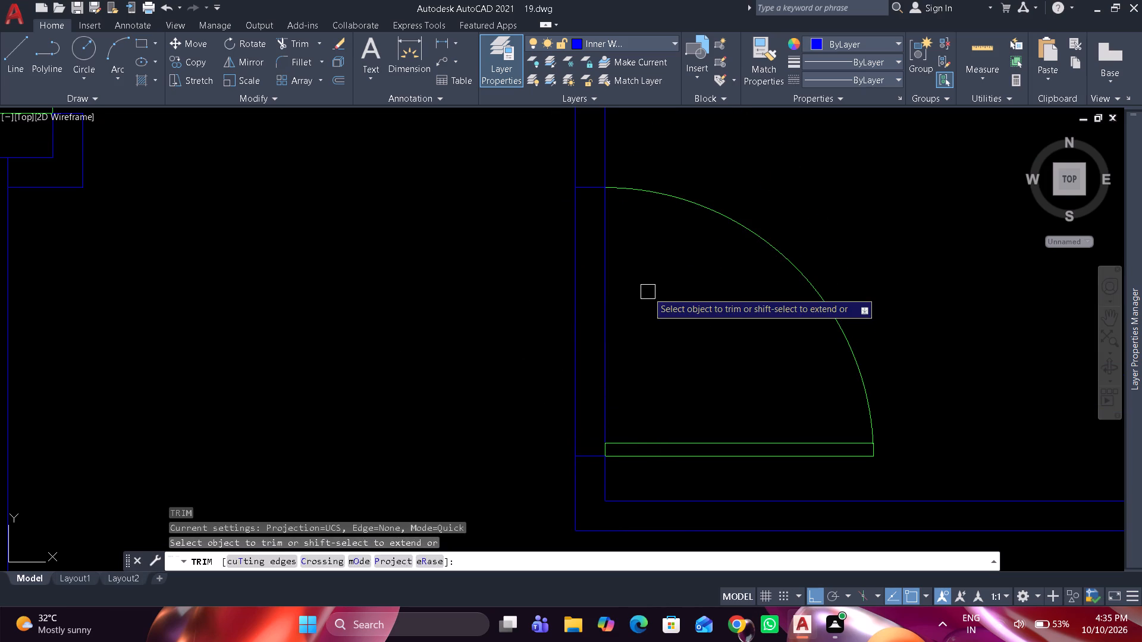
pyautogui.moveTo(648, 291); pyautogui.dragTo(498, 304)
pyautogui.press('space')
pyautogui.scroll(-4, 544, 259)
pyautogui.moveTo(544, 259); pyautogui.dragTo(548, 259, button='middle')
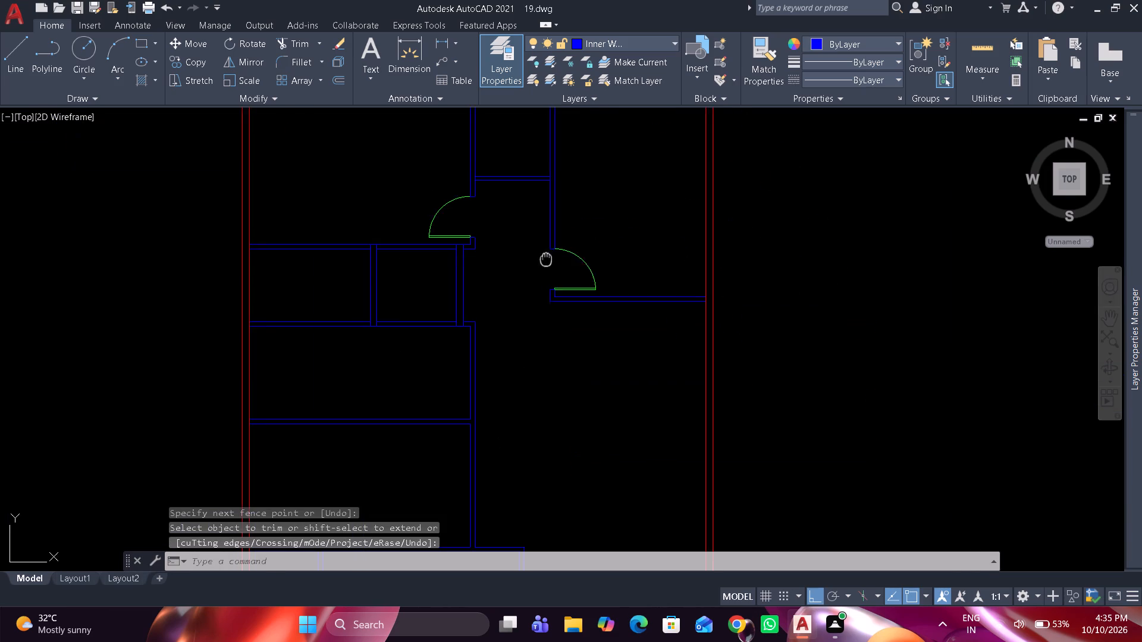
# Rotate a copy of the upper-left room's door by 90°, keeping the original door.
pyautogui.moveTo(548, 259); pyautogui.dragTo(578, 254, button='middle')
pyautogui.moveTo(537, 269); pyautogui.dragTo(553, 358, button='middle')
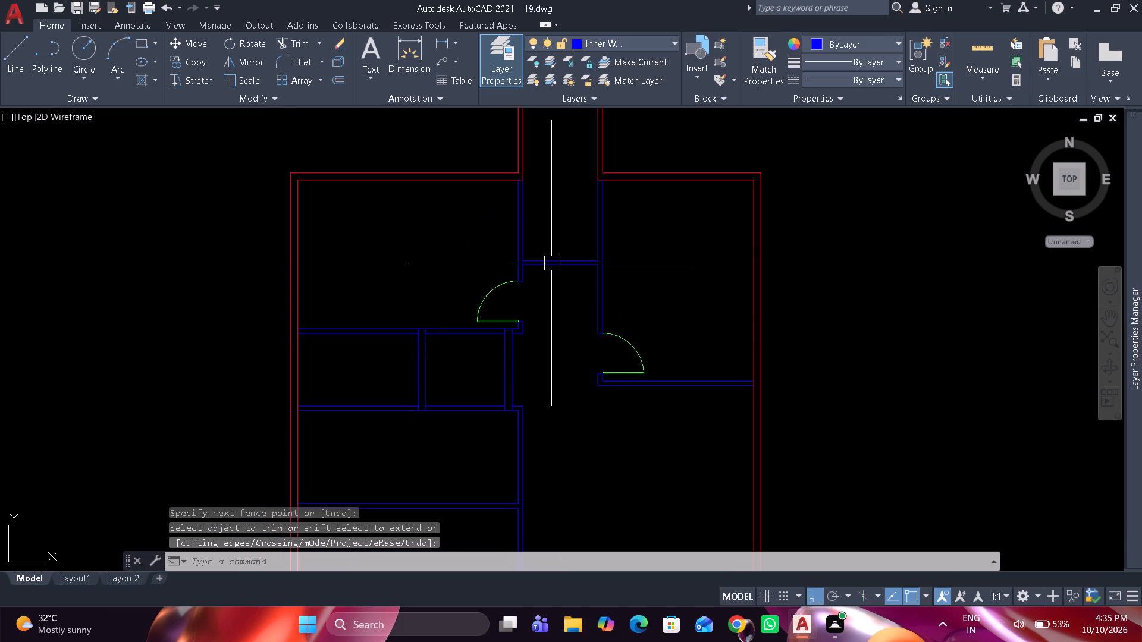
pyautogui.scroll(3, 553, 257)
pyautogui.click(349, 367)
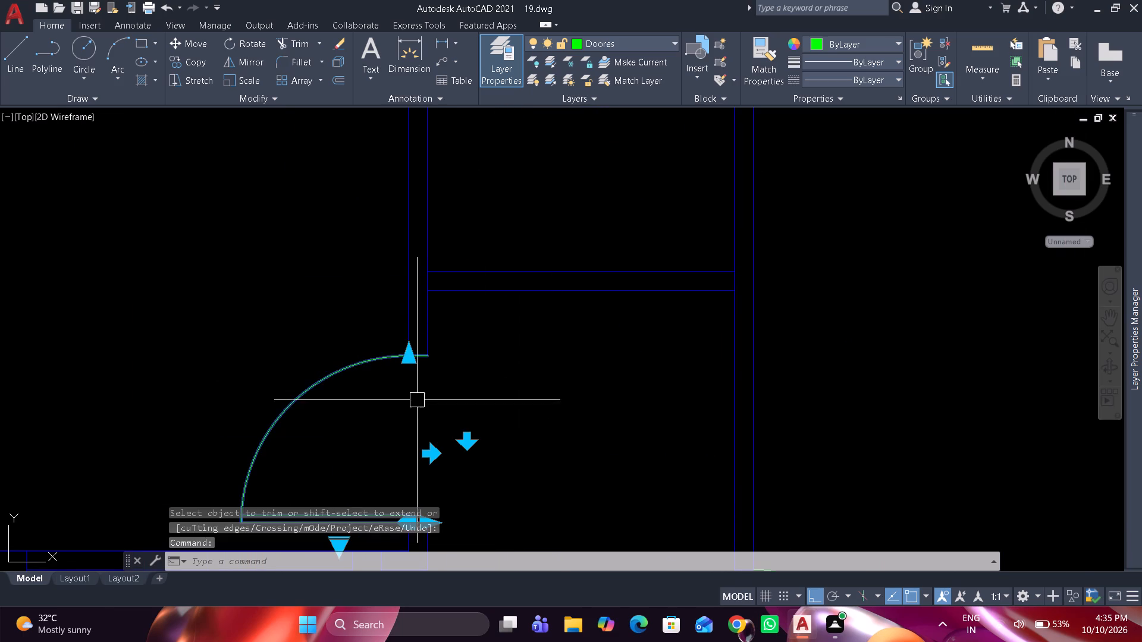
pyautogui.moveTo(425, 402); pyautogui.dragTo(427, 339, button='middle')
pyautogui.write('ro')
pyautogui.press('space')
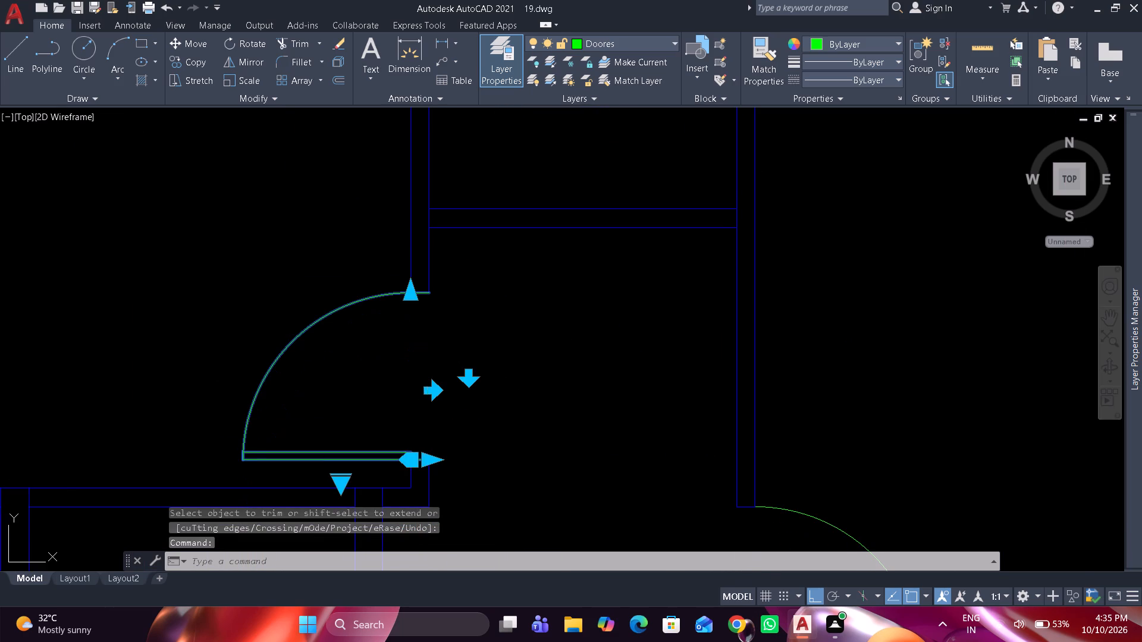
pyautogui.click(397, 377)
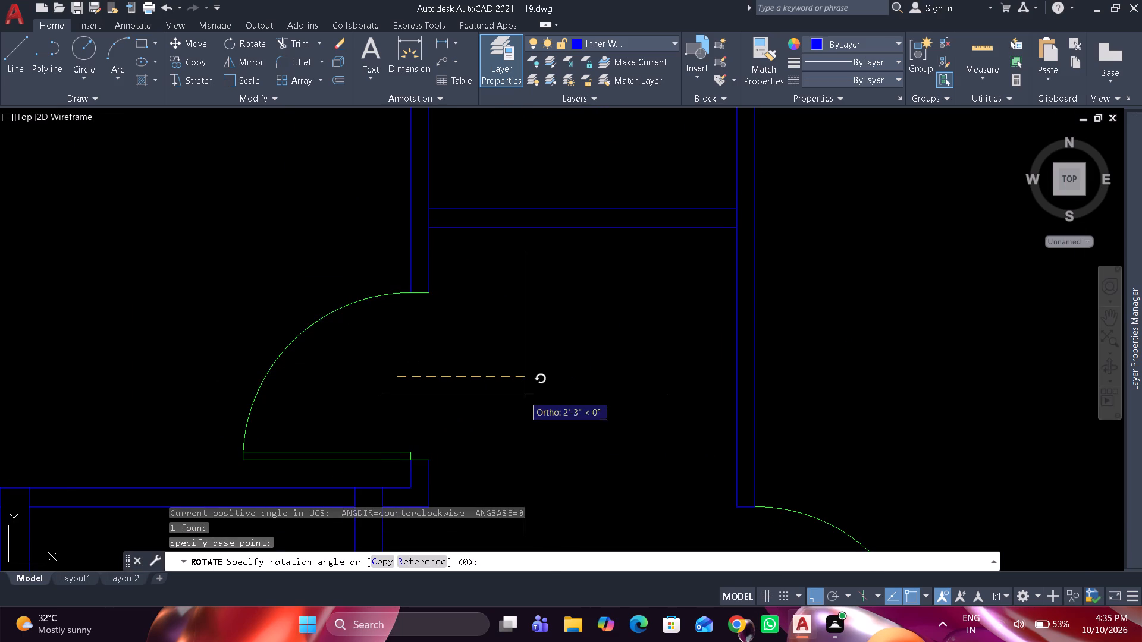
pyautogui.write('c')
pyautogui.press('space')
pyautogui.click(362, 225)
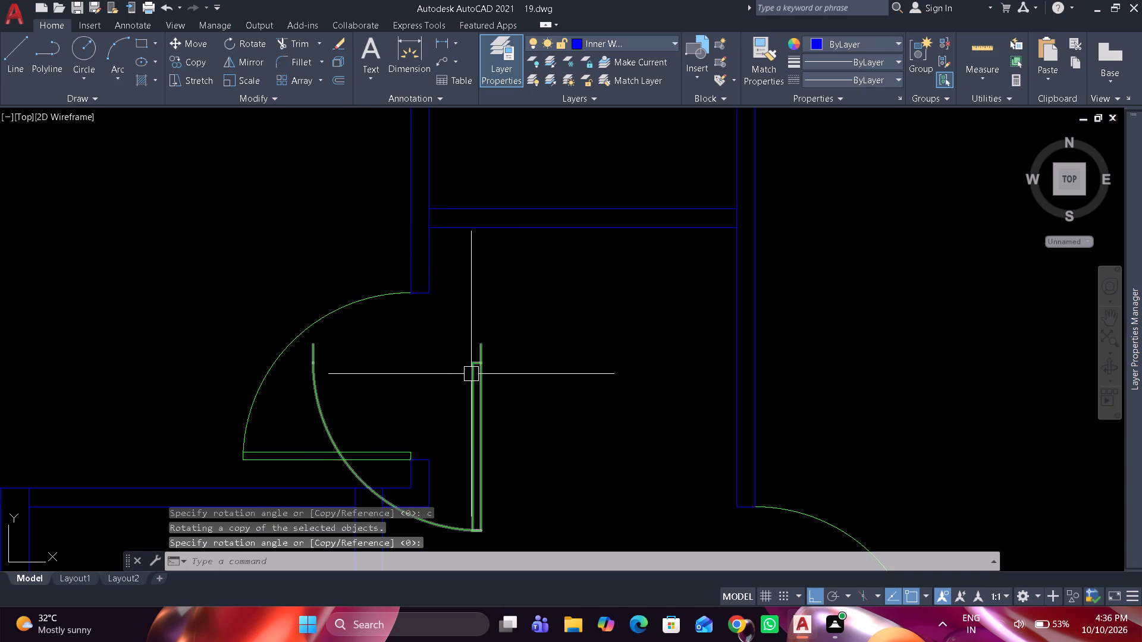
# Mirror the rotated door copy about a horizontal line above it and erase the unmirrored copy.
pyautogui.click(471, 374)
pyautogui.write('mi')
pyautogui.press('space')
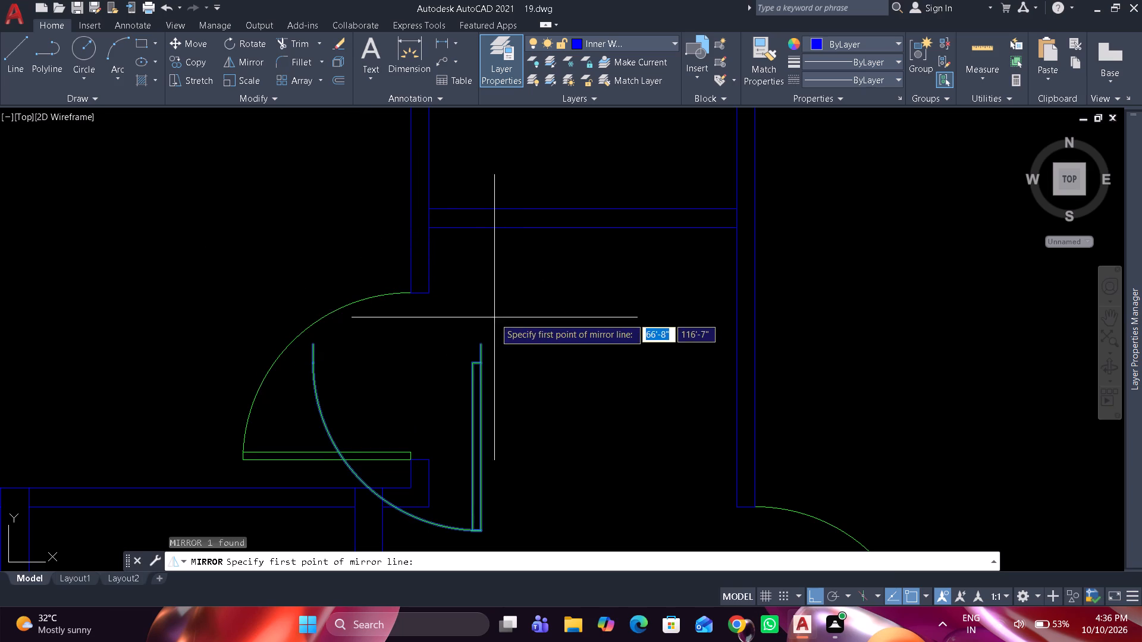
pyautogui.click(494, 317)
pyautogui.click(528, 311)
pyautogui.press('space')
pyautogui.click(478, 381)
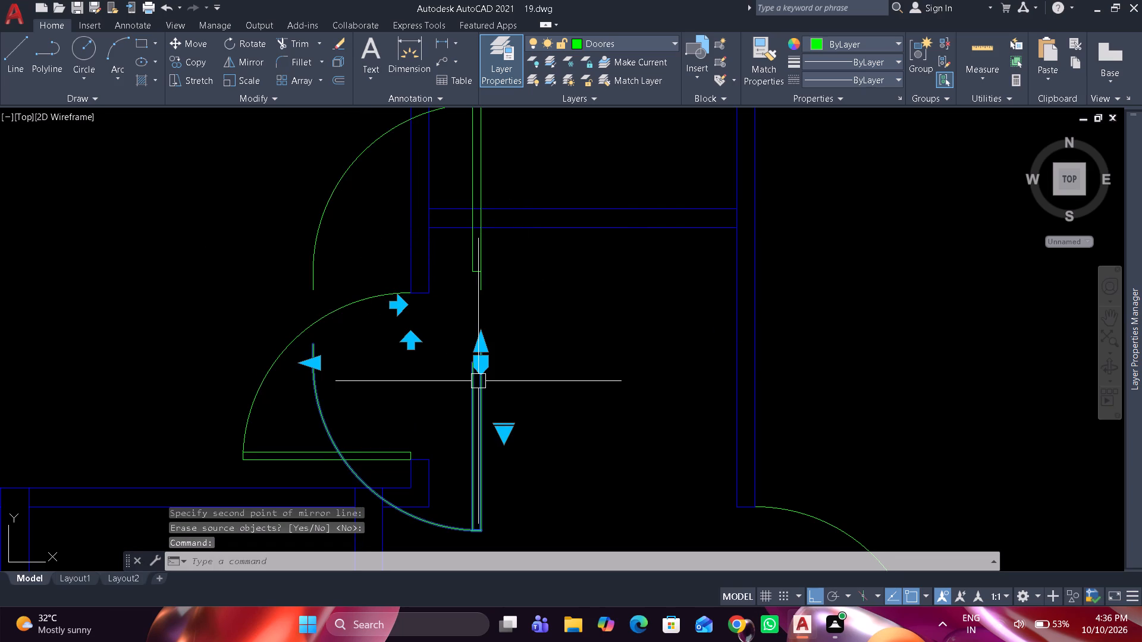
pyautogui.write('e')
pyautogui.press('space')
# Reduce the mirrored door's width to 2'-4".
pyautogui.click(475, 281)
pyautogui.scroll(2, 340, 267)
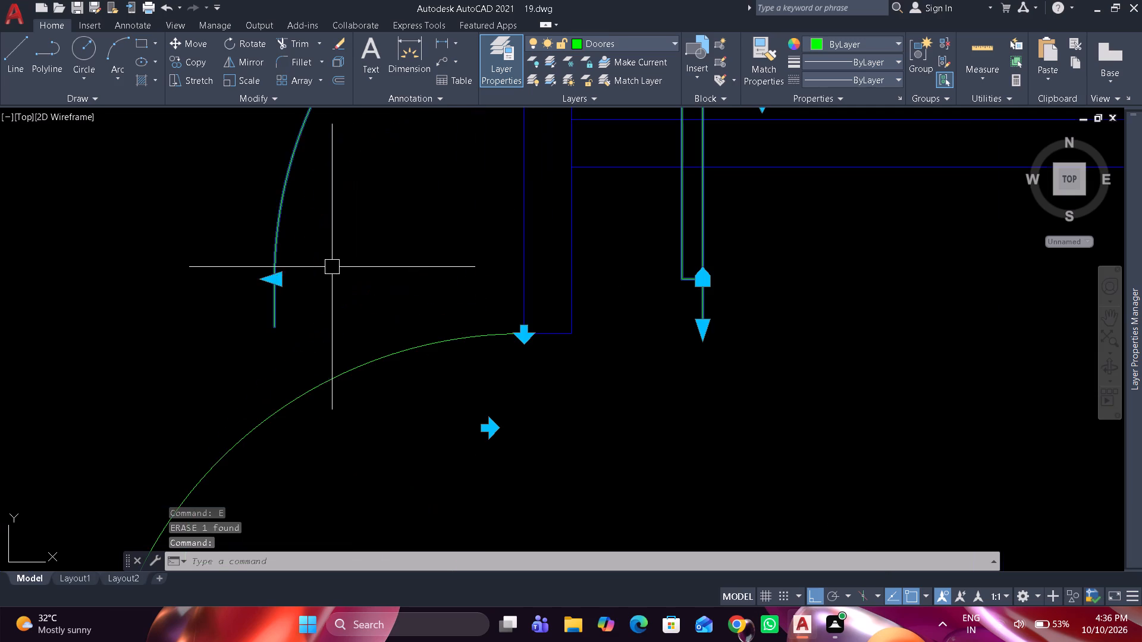
pyautogui.click(278, 282)
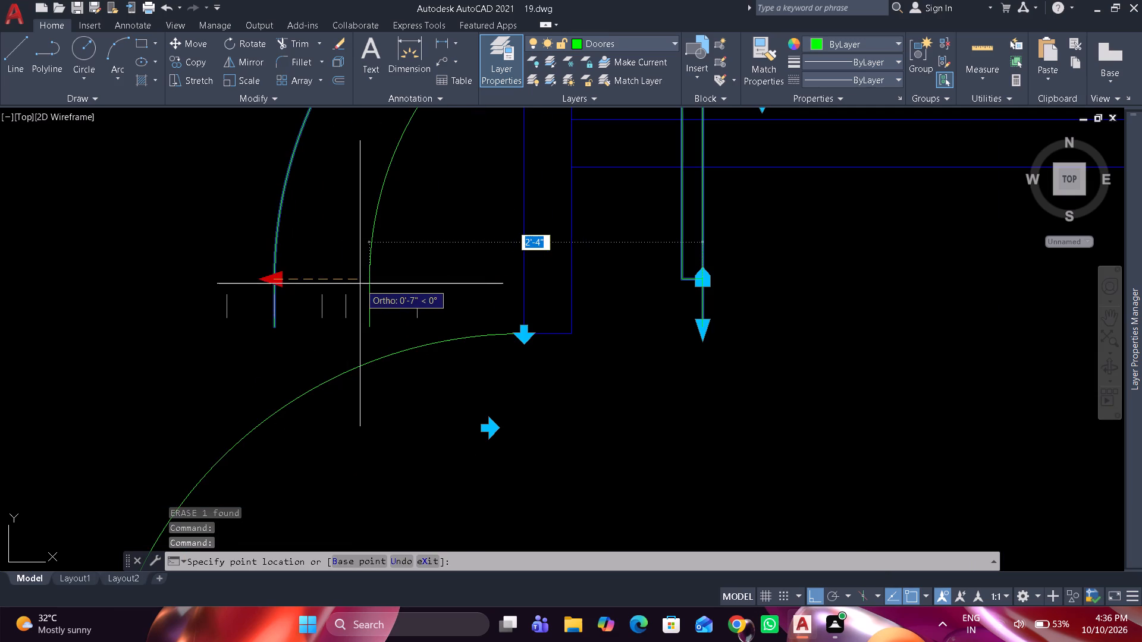
pyautogui.click(360, 284)
# Move the 2'-4" door onto the short wall between the two partitions, its hinge point 6" from the right partition.
pyautogui.moveTo(642, 279); pyautogui.dragTo(512, 342, button='middle')
pyautogui.moveTo(571, 341); pyautogui.dragTo(599, 334)
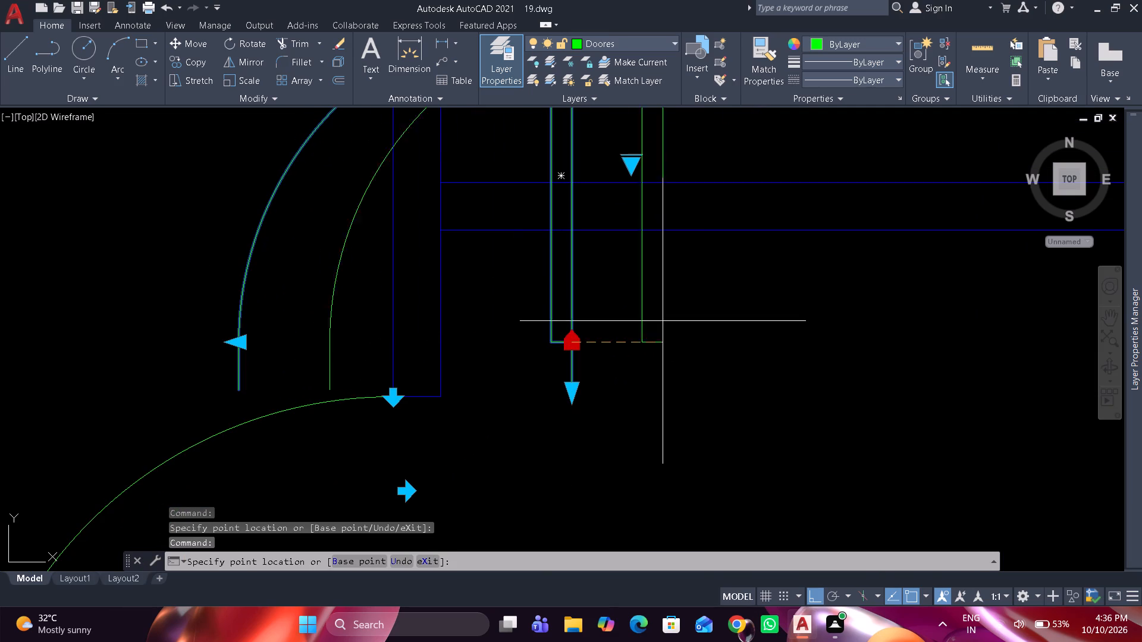
pyautogui.middleClick(139, 483)
pyautogui.scroll(-1, 463, 354)
pyautogui.moveTo(508, 345); pyautogui.dragTo(352, 384, button='middle')
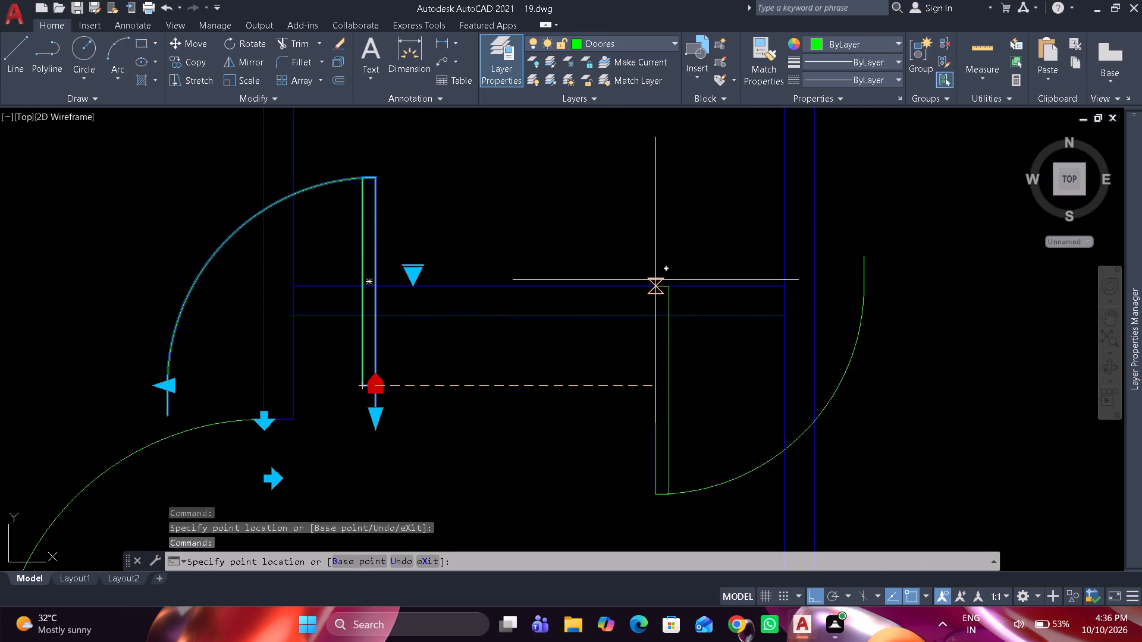
pyautogui.click(789, 279)
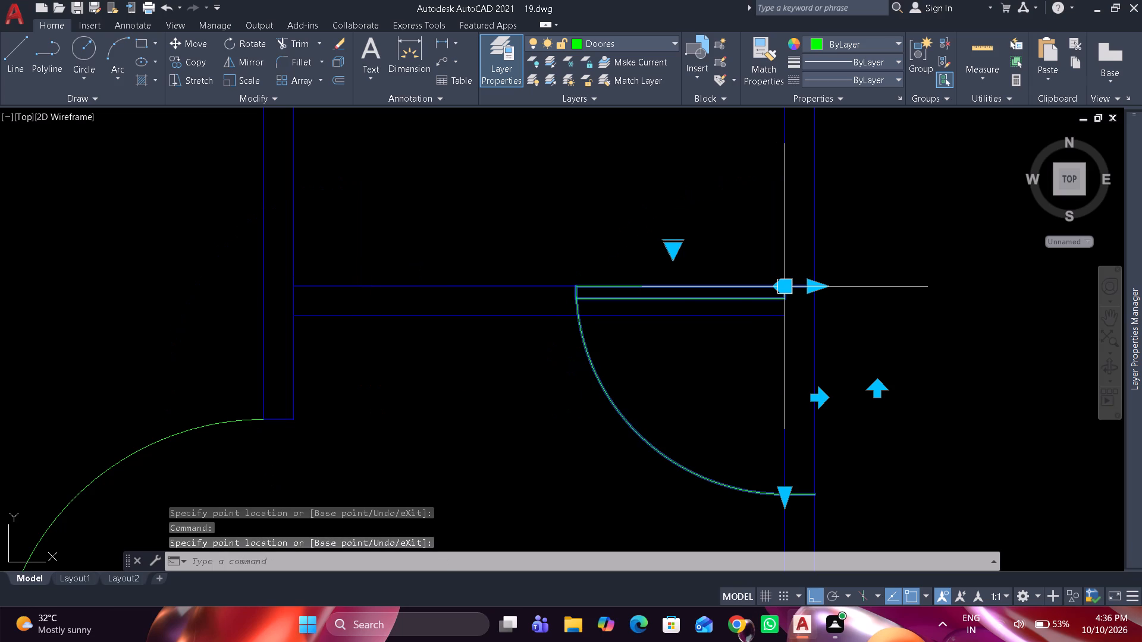
pyautogui.click(789, 279)
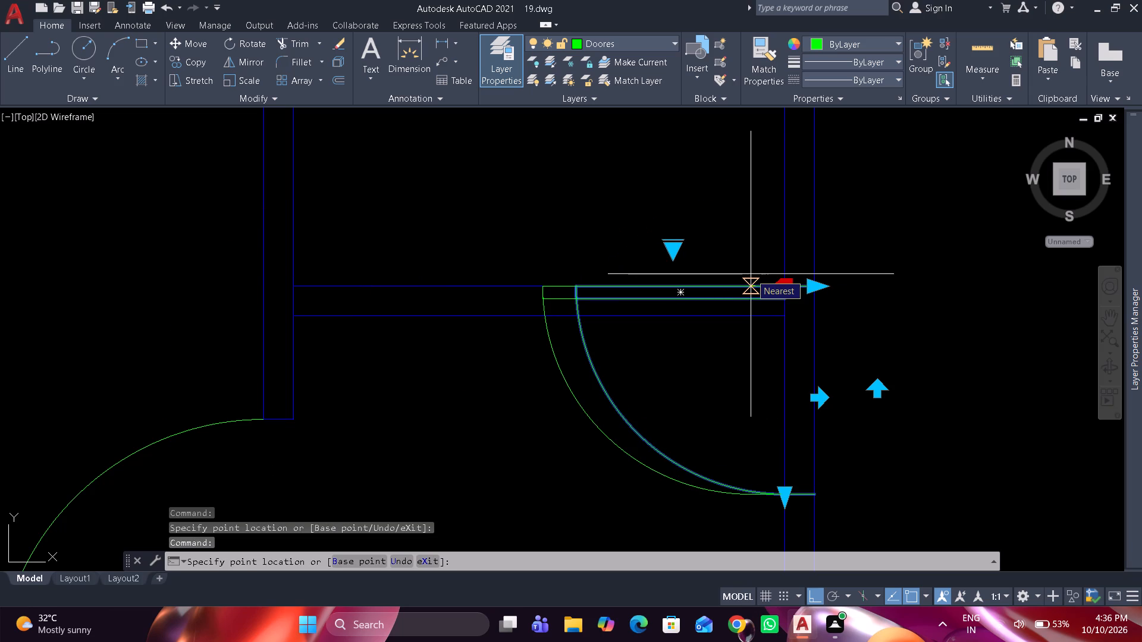
pyautogui.write('6"')
pyautogui.press('Return')
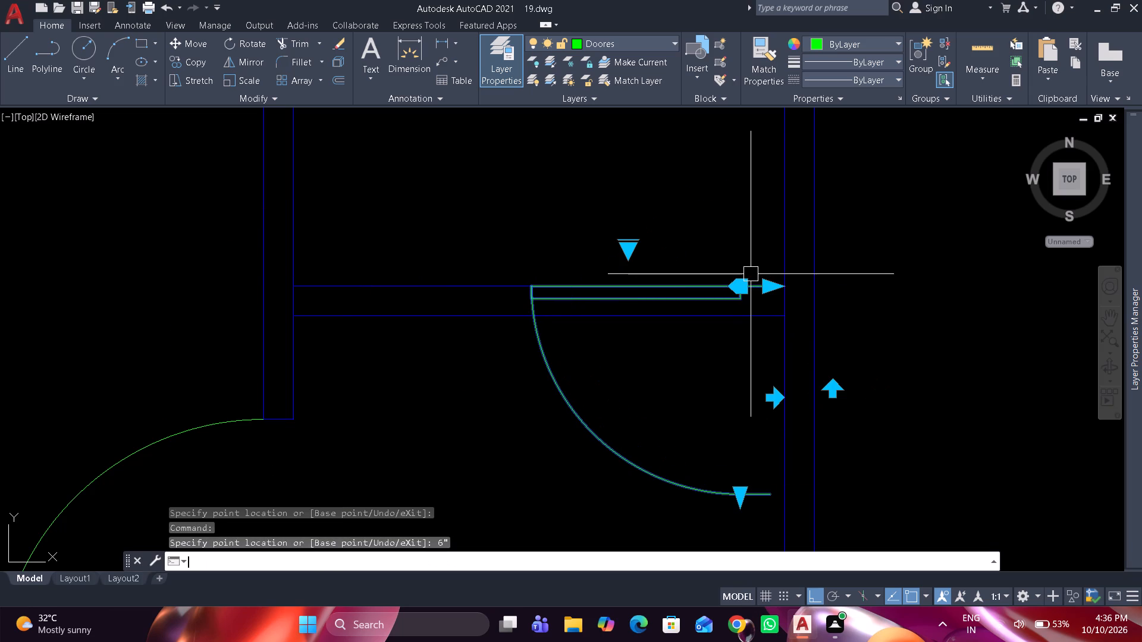
# Rotate the door about its hinge point so it spans the short wall and swings into the space above.
pyautogui.write('ro')
pyautogui.press('space')
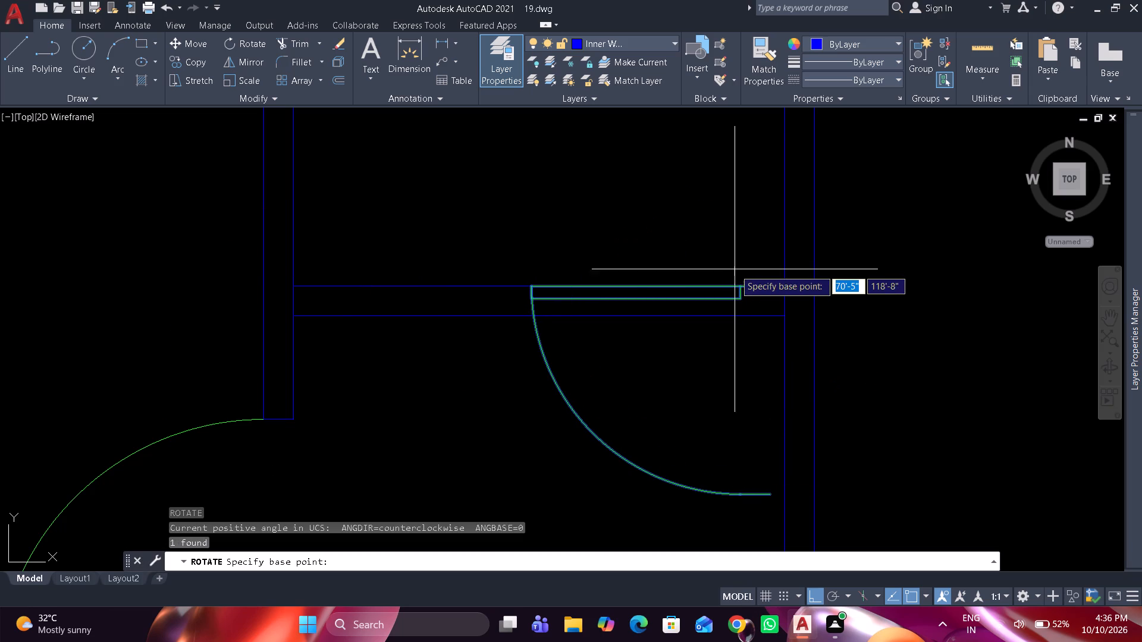
pyautogui.click(740, 278)
pyautogui.click(738, 404)
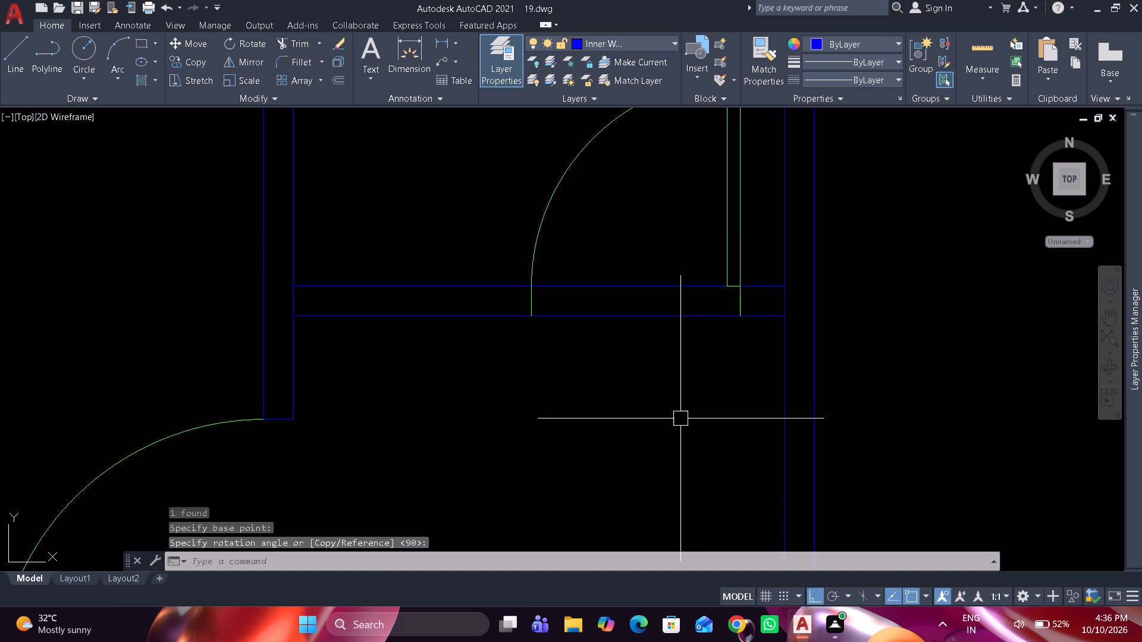
# Draw two lines across the short wall, closing it at both ends of the 2'-4" door's opening.
pyautogui.write('l')
pyautogui.press('space')
pyautogui.click(732, 321)
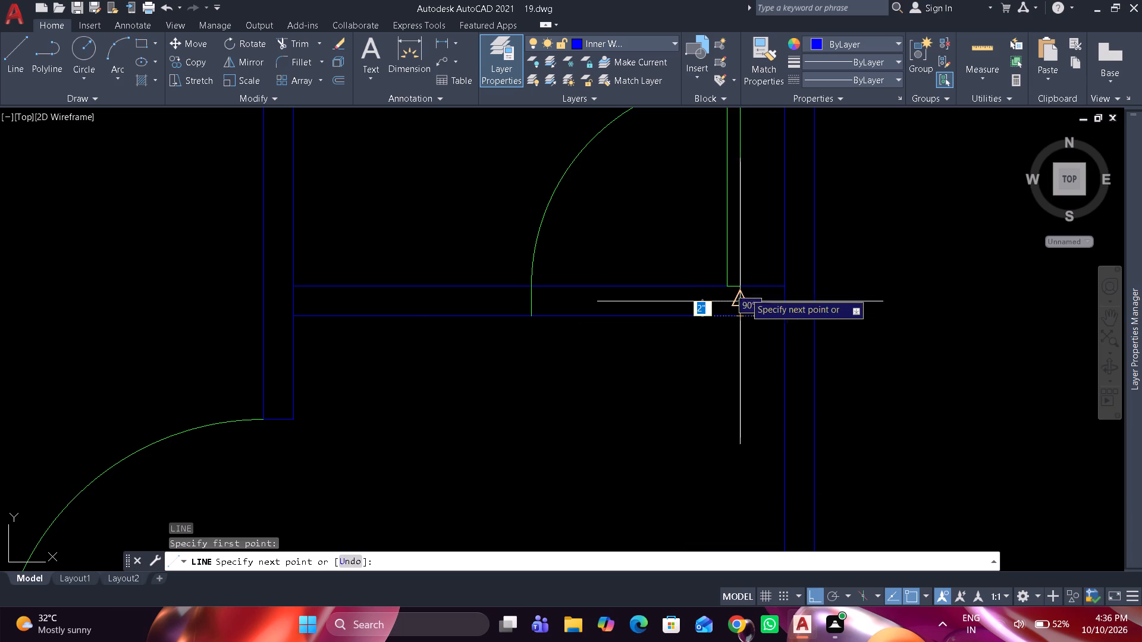
pyautogui.click(746, 287)
pyautogui.press('space')
pyautogui.scroll(1, 765, 275)
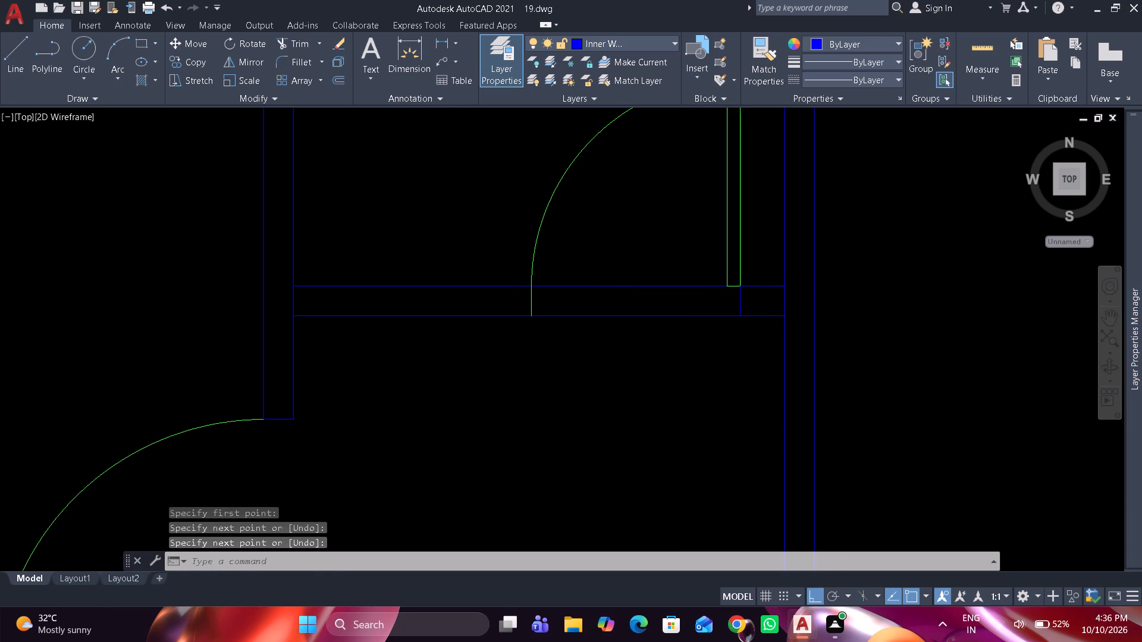
pyautogui.scroll(4, 765, 275)
pyautogui.scroll(-5, 758, 284)
pyautogui.press('space')
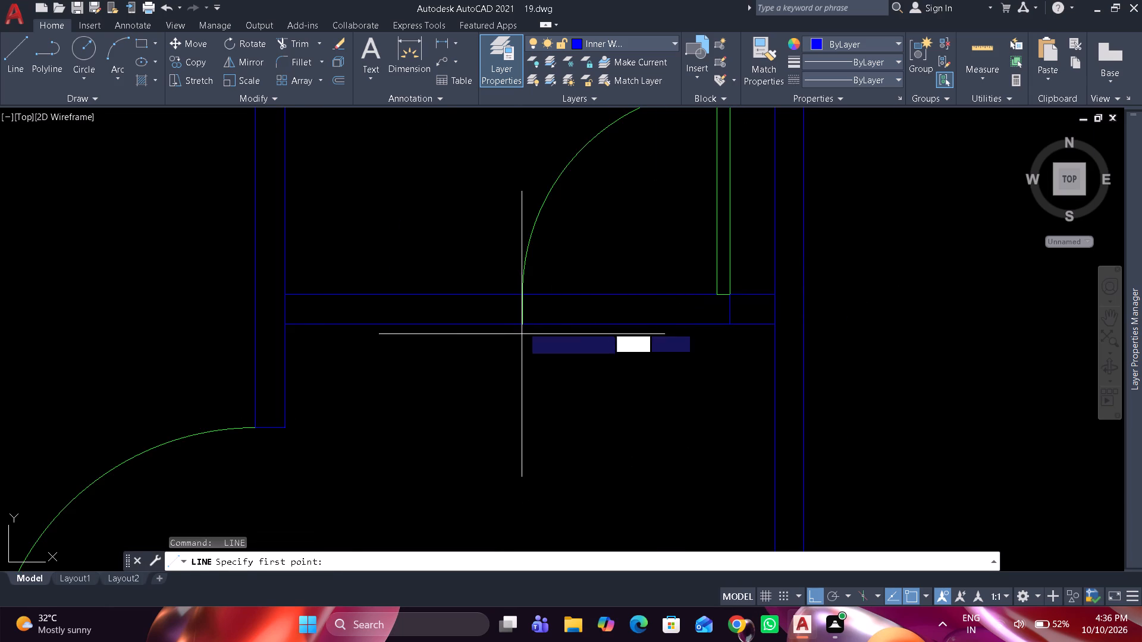
pyautogui.click(523, 327)
pyautogui.click(523, 295)
pyautogui.press('space')
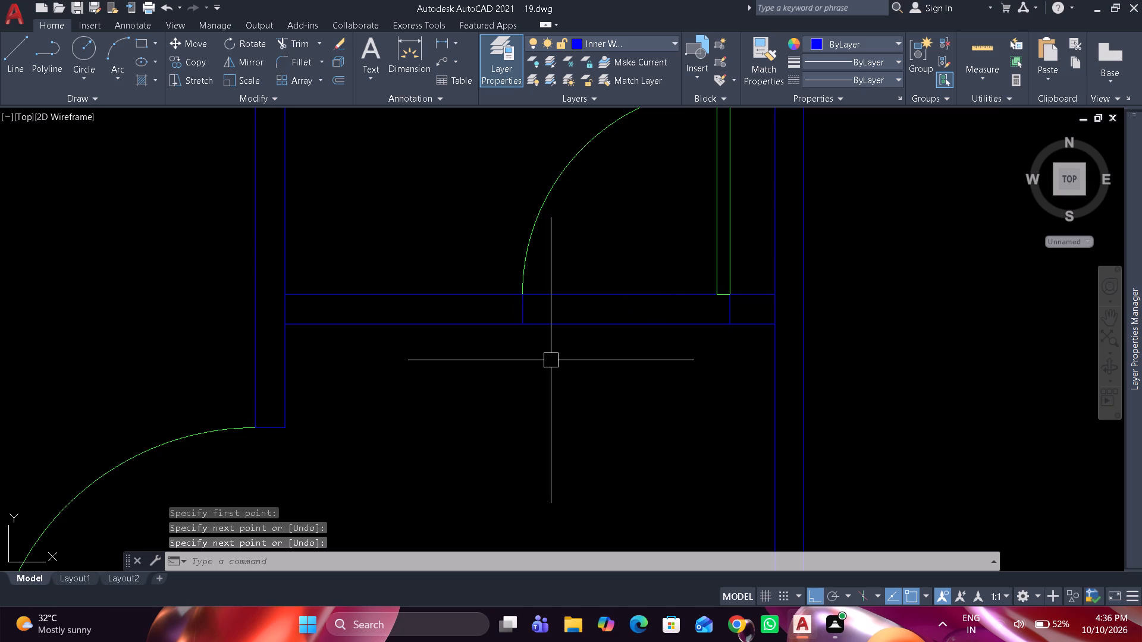
# Trim both short-wall lines out of the 2'-4" door's opening.
pyautogui.write('tr')
pyautogui.press('space')
pyautogui.moveTo(604, 332); pyautogui.dragTo(604, 265)
pyautogui.press('space')
# Offset the lower, upper and left wall lines 2' into the left-side room directly above the bottom rooms.
pyautogui.scroll(-5, 604, 265)
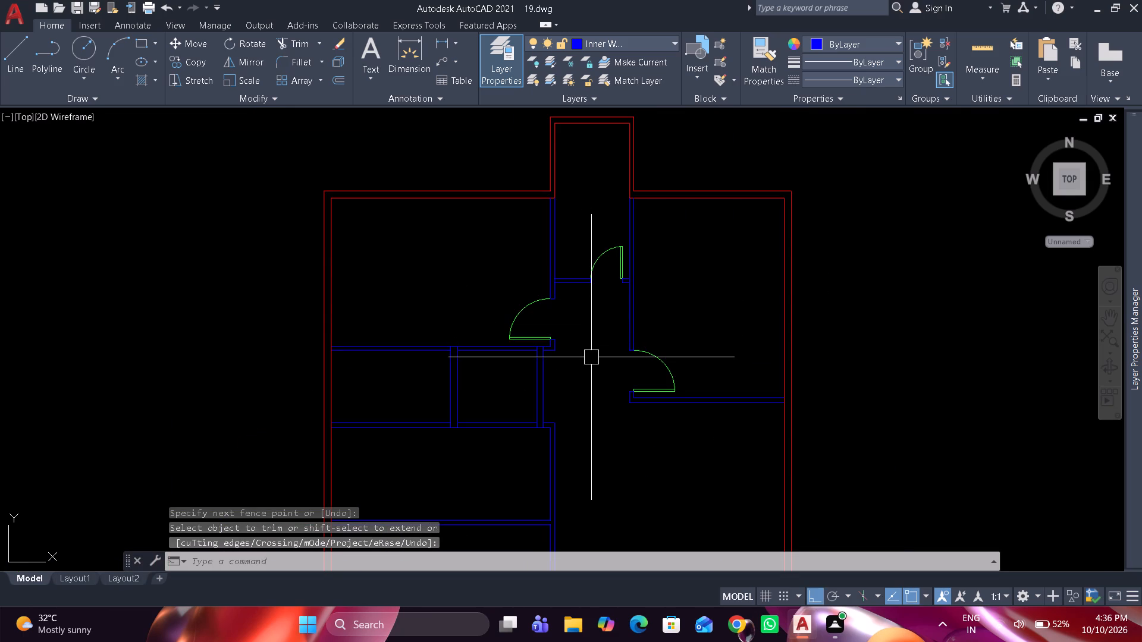
pyautogui.moveTo(591, 357); pyautogui.dragTo(591, 386, button='middle')
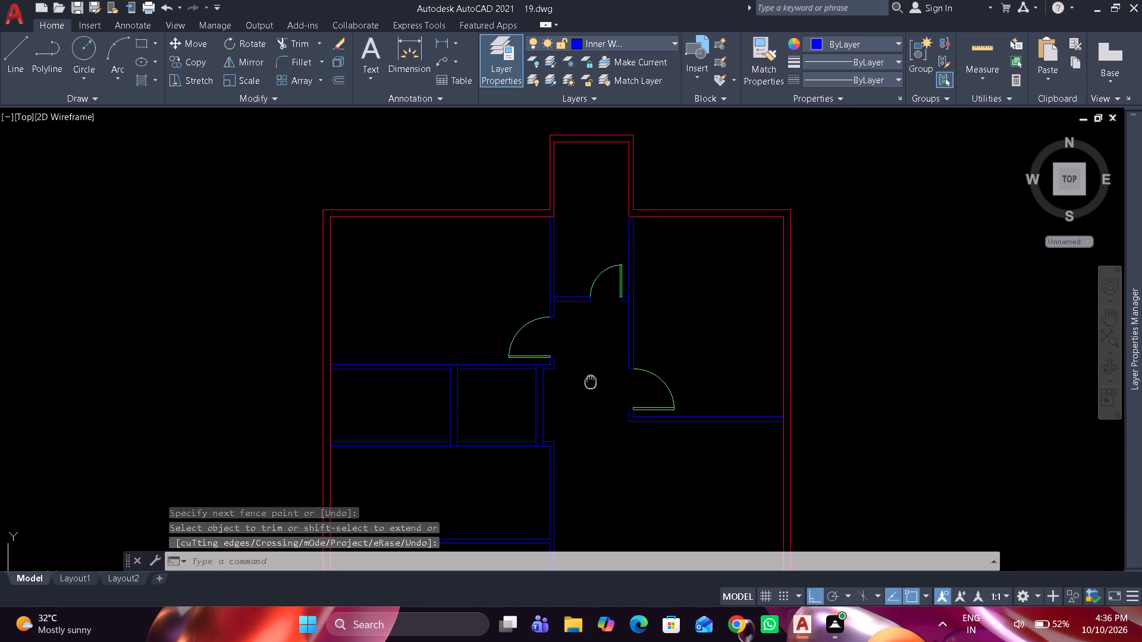
pyautogui.moveTo(591, 386); pyautogui.dragTo(588, 400, button='middle')
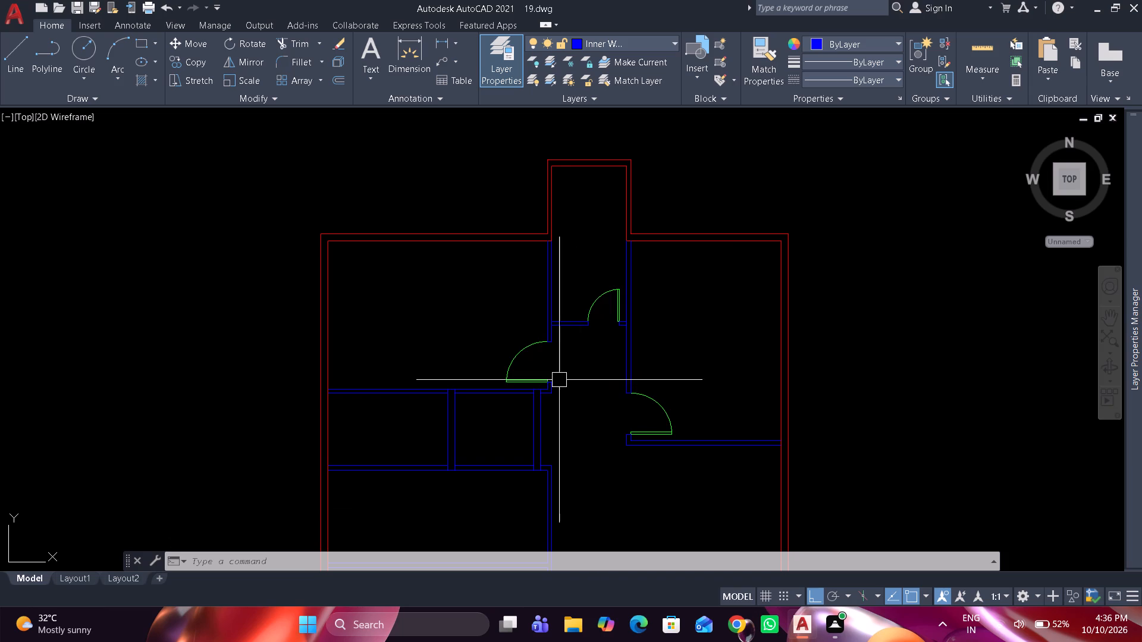
pyautogui.moveTo(471, 408); pyautogui.dragTo(463, 289, button='middle')
pyautogui.moveTo(481, 438); pyautogui.dragTo(478, 376, button='middle')
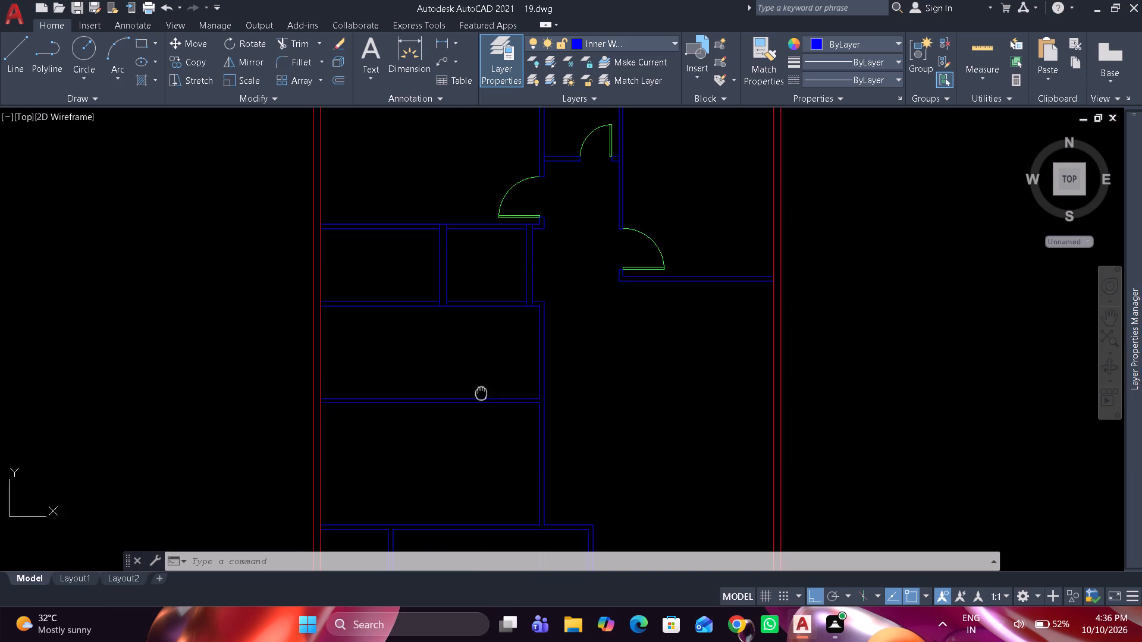
pyautogui.moveTo(478, 376); pyautogui.dragTo(472, 323, button='middle')
pyautogui.moveTo(472, 388); pyautogui.dragTo(470, 326, button='middle')
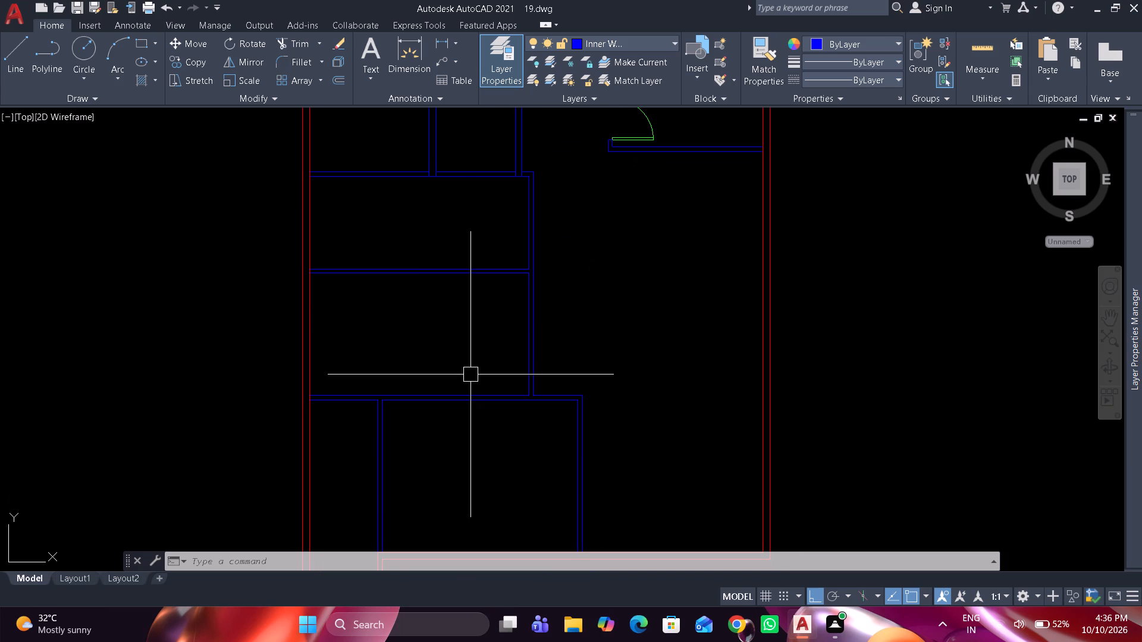
pyautogui.scroll(1, 507, 416)
pyautogui.scroll(1, 529, 295)
pyautogui.moveTo(529, 295); pyautogui.dragTo(537, 388, button='middle')
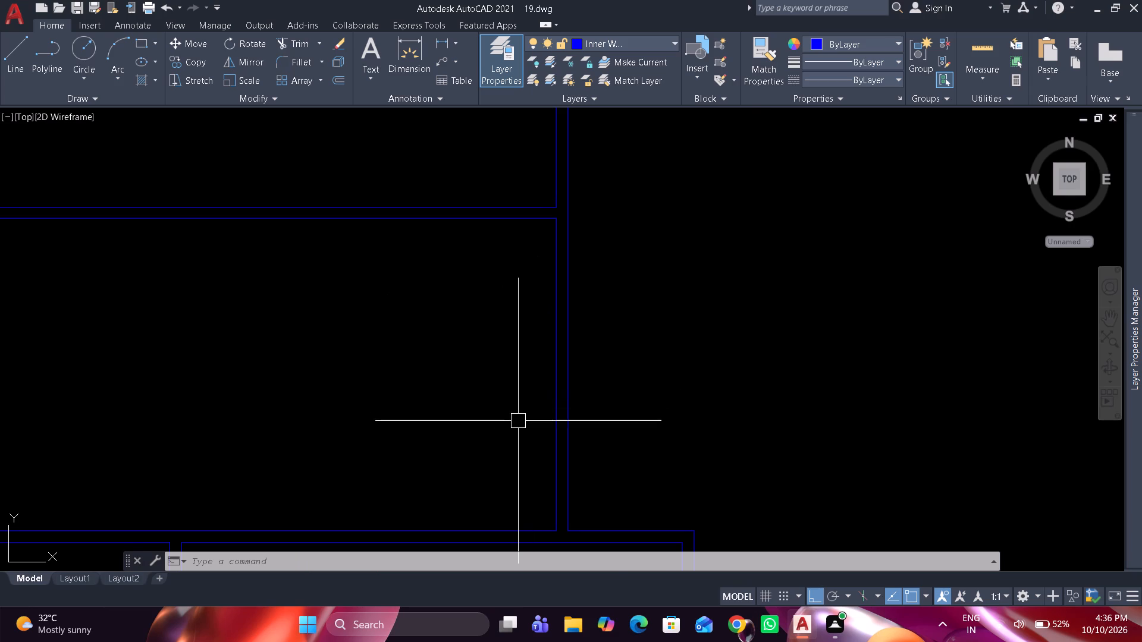
pyautogui.moveTo(515, 421); pyautogui.dragTo(512, 383, button='middle')
pyautogui.write("o 2'")
pyautogui.press('Return')
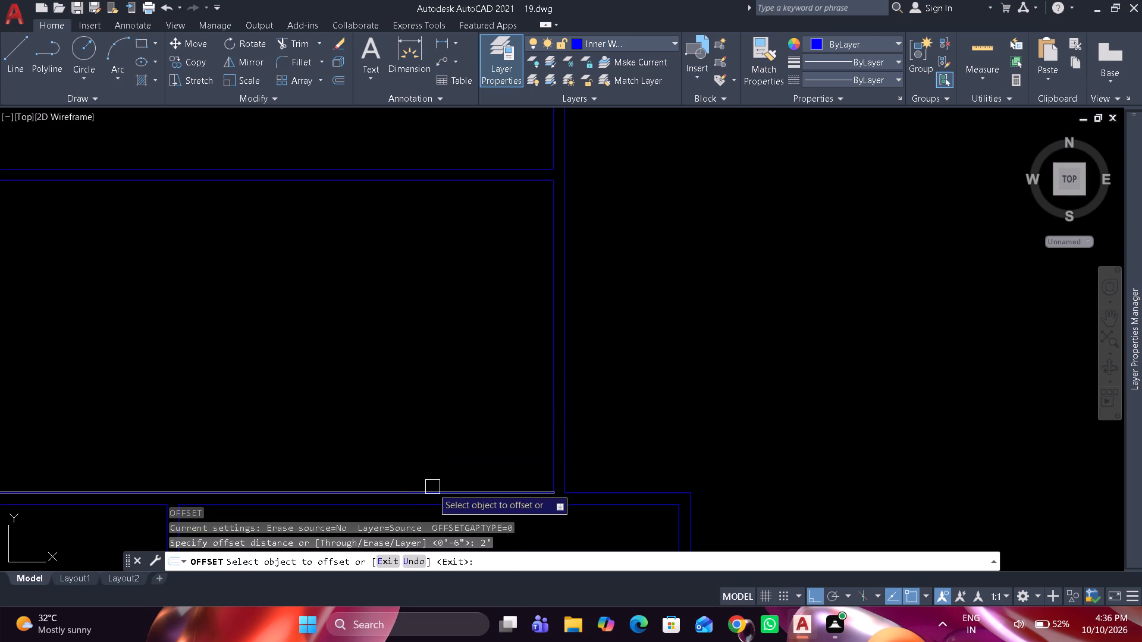
pyautogui.moveTo(434, 491); pyautogui.dragTo(428, 449)
pyautogui.moveTo(424, 405); pyautogui.dragTo(423, 383)
pyautogui.click(410, 189)
pyautogui.moveTo(410, 185); pyautogui.dragTo(410, 216)
pyautogui.click(405, 253)
pyautogui.moveTo(533, 275); pyautogui.dragTo(861, 239, button='middle')
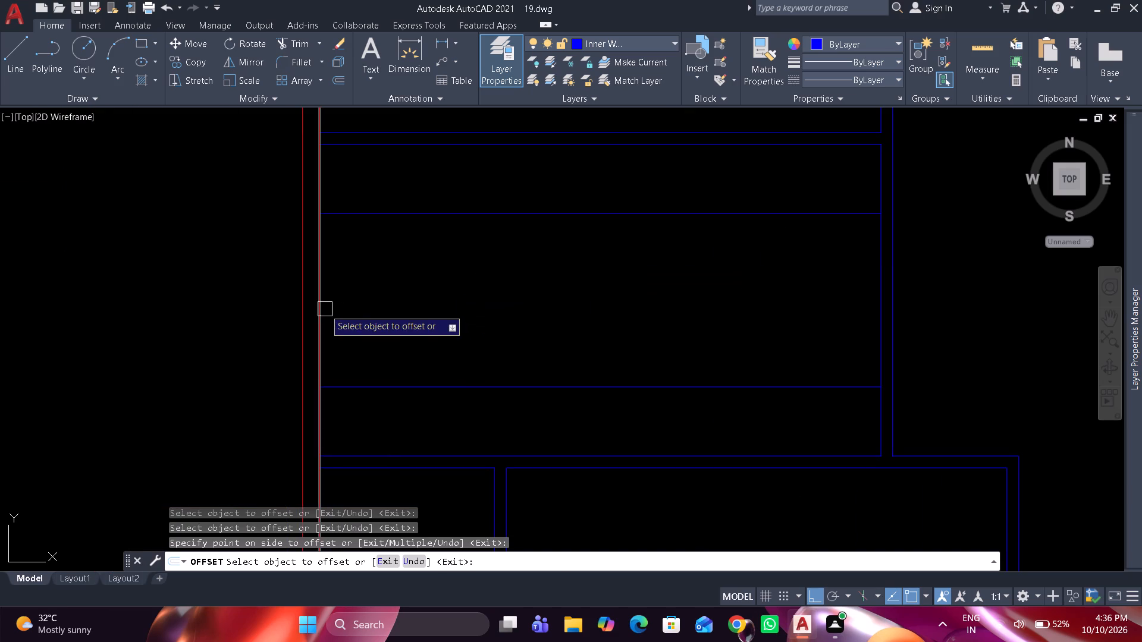
pyautogui.moveTo(325, 309); pyautogui.dragTo(396, 294)
pyautogui.click(541, 269)
pyautogui.press('space')
# Trim the three offset lines at their crossings and outside the room, leaving a U-shaped outline open toward the right wall.
pyautogui.write('tr')
pyautogui.press('space')
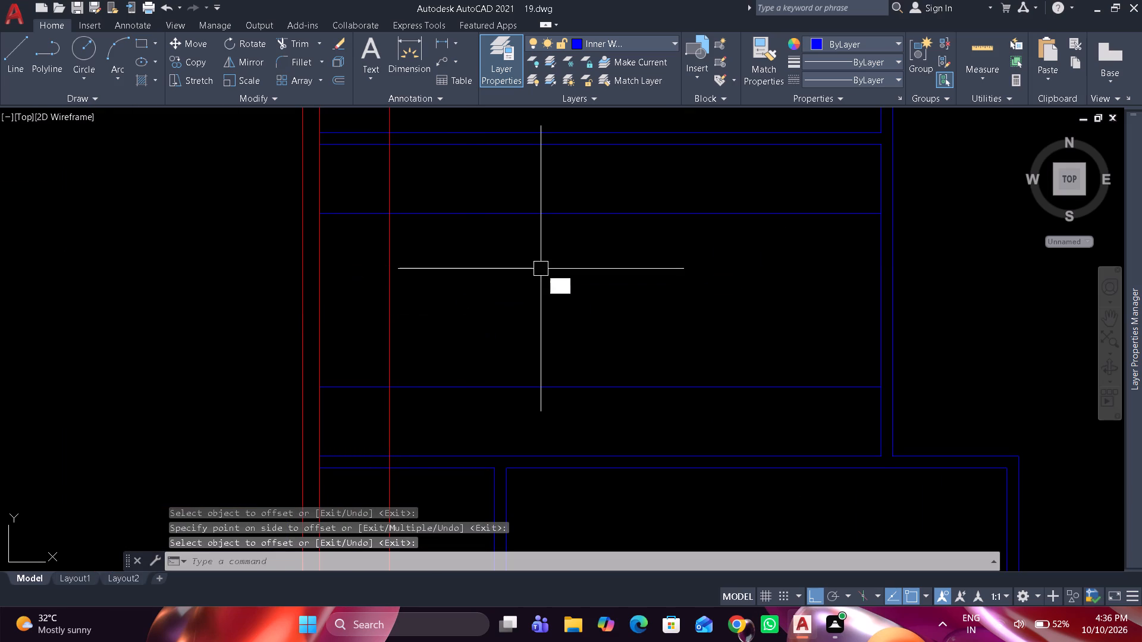
pyautogui.click(393, 118)
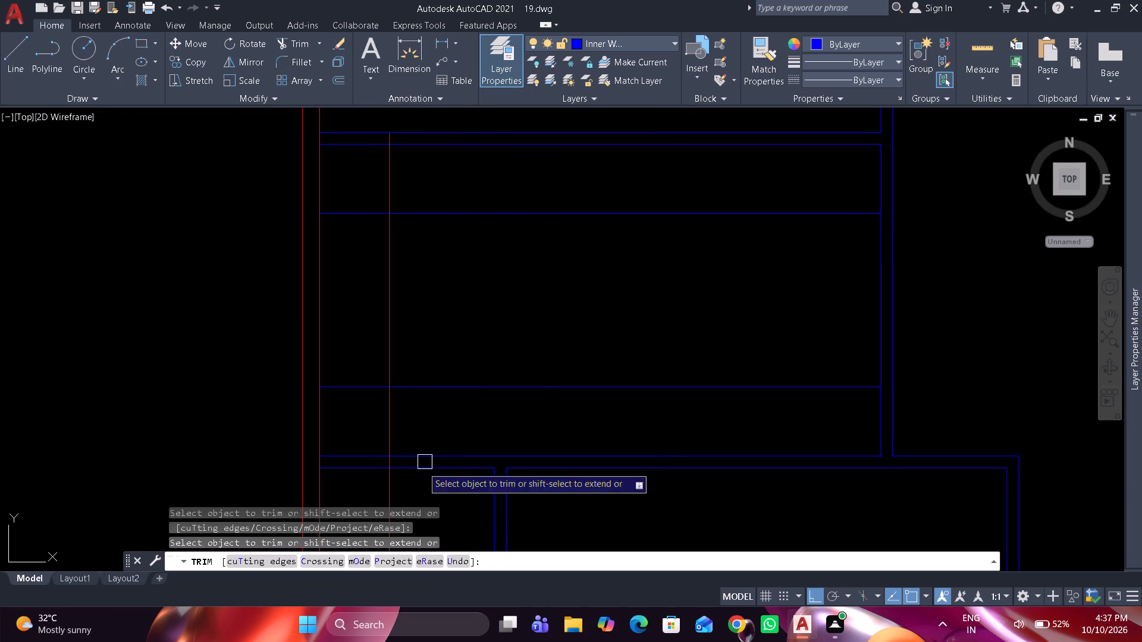
pyautogui.moveTo(392, 502); pyautogui.dragTo(395, 496)
pyautogui.scroll(3, 398, 470)
pyautogui.click(362, 445)
pyautogui.scroll(-2, 429, 332)
pyautogui.moveTo(429, 338); pyautogui.dragTo(441, 530, button='middle')
pyautogui.scroll(-2, 441, 530)
pyautogui.scroll(4, 435, 336)
pyautogui.click(407, 370)
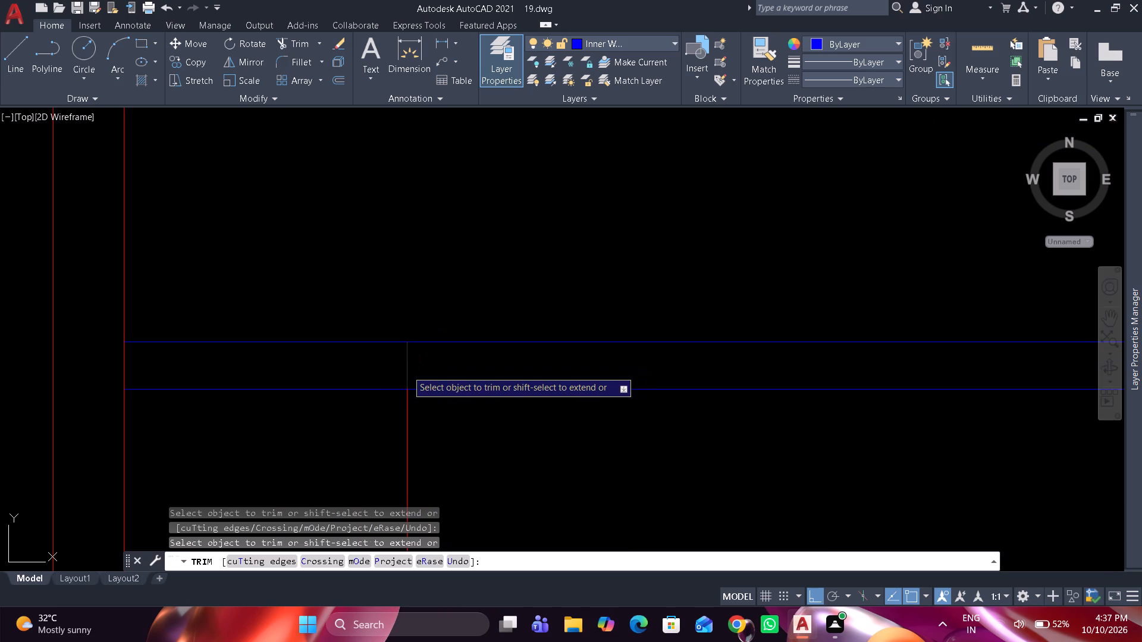
pyautogui.scroll(-3, 430, 372)
pyautogui.moveTo(466, 407); pyautogui.dragTo(445, 260, button='middle')
pyautogui.moveTo(448, 278); pyautogui.dragTo(430, 283)
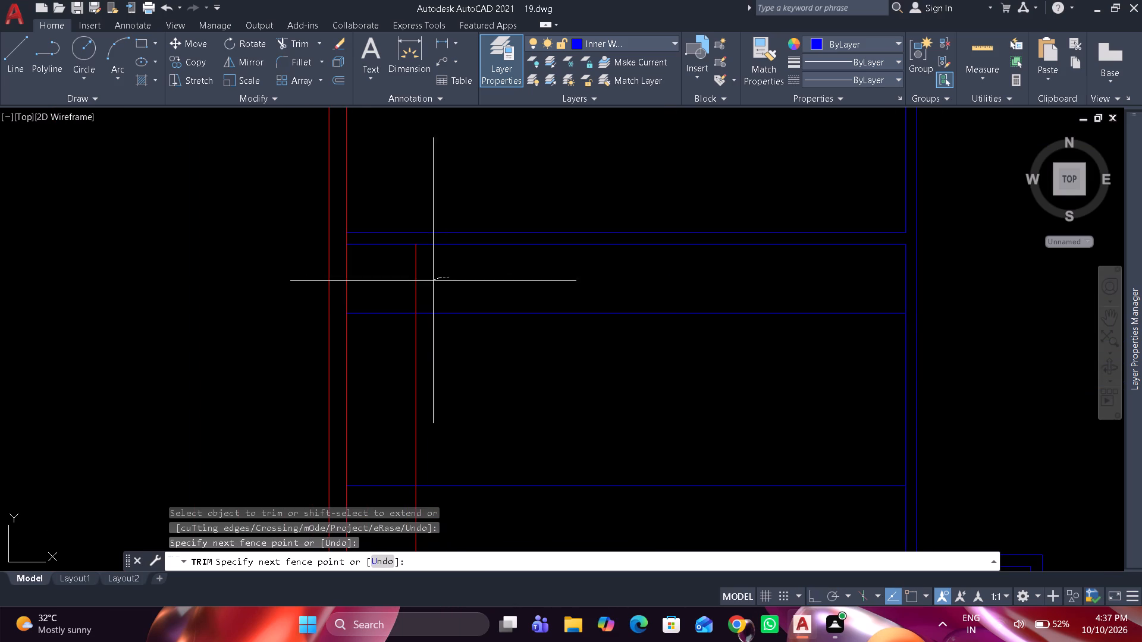
pyautogui.moveTo(430, 283); pyautogui.dragTo(428, 521)
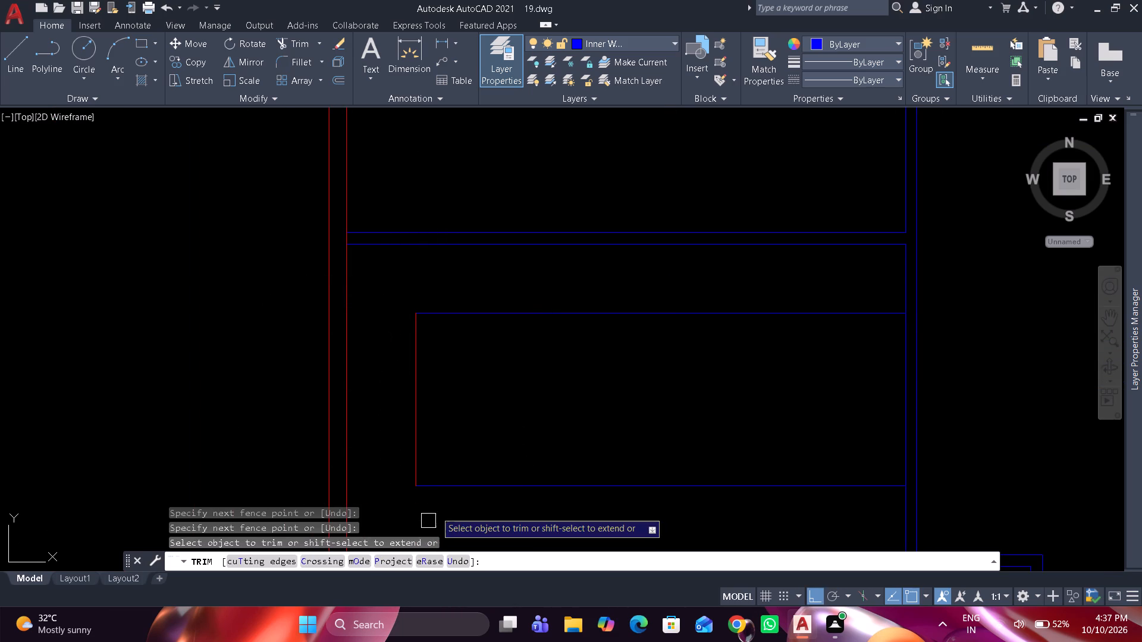
pyautogui.press('space')
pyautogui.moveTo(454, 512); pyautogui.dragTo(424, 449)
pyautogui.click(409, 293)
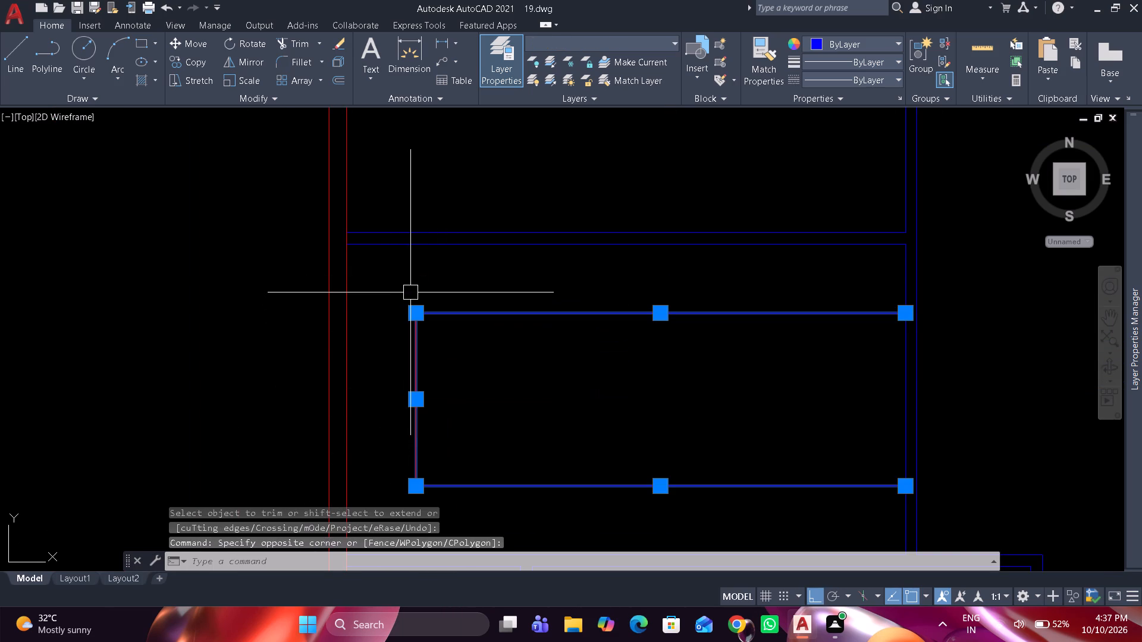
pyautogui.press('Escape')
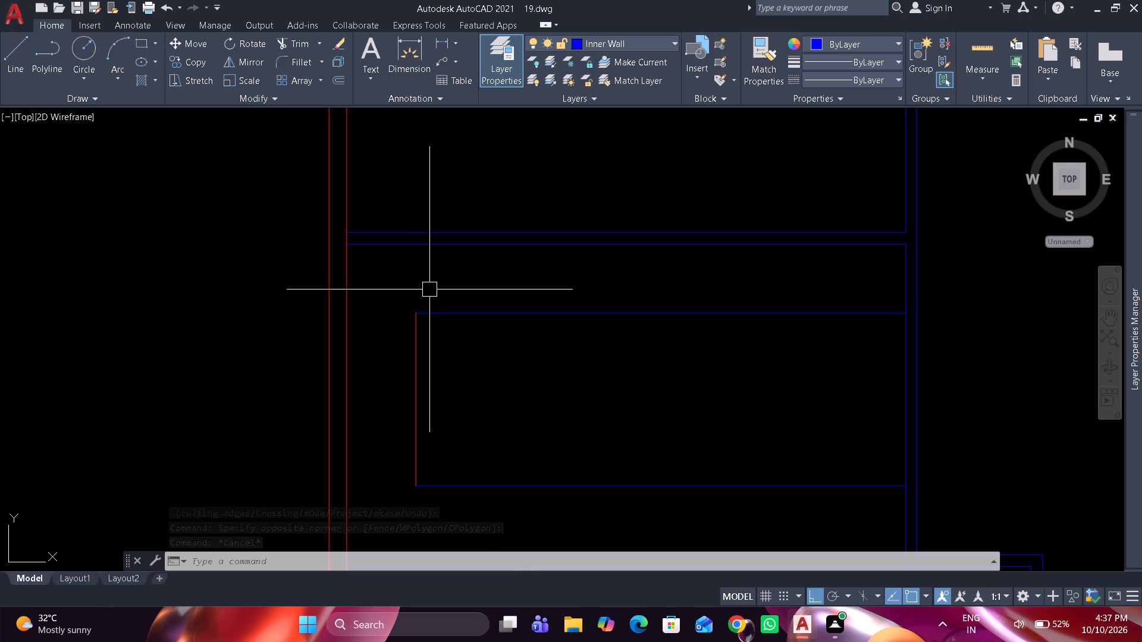
# Draw a short line across the right wall of the U-outline room, at the wall's midpoint between the outline's two arms.
pyautogui.moveTo(650, 365); pyautogui.dragTo(444, 316, button='middle')
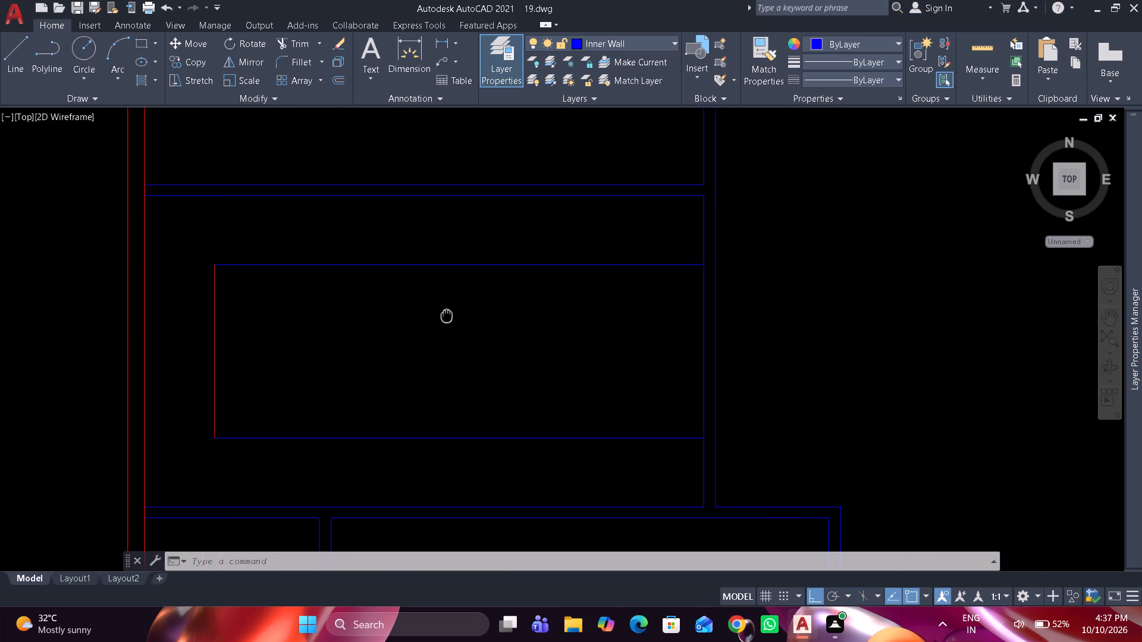
pyautogui.moveTo(444, 316); pyautogui.dragTo(444, 316, button='middle')
pyautogui.scroll(1, 669, 346)
pyautogui.scroll(-1, 669, 346)
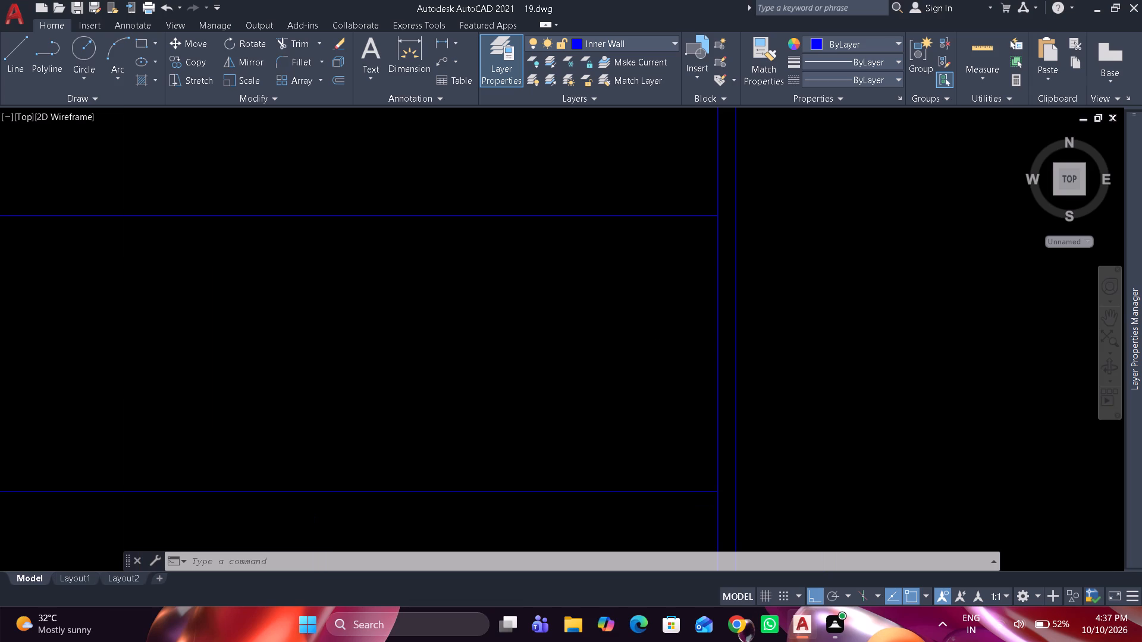
pyautogui.write('l')
pyautogui.press('space')
pyautogui.click(689, 354)
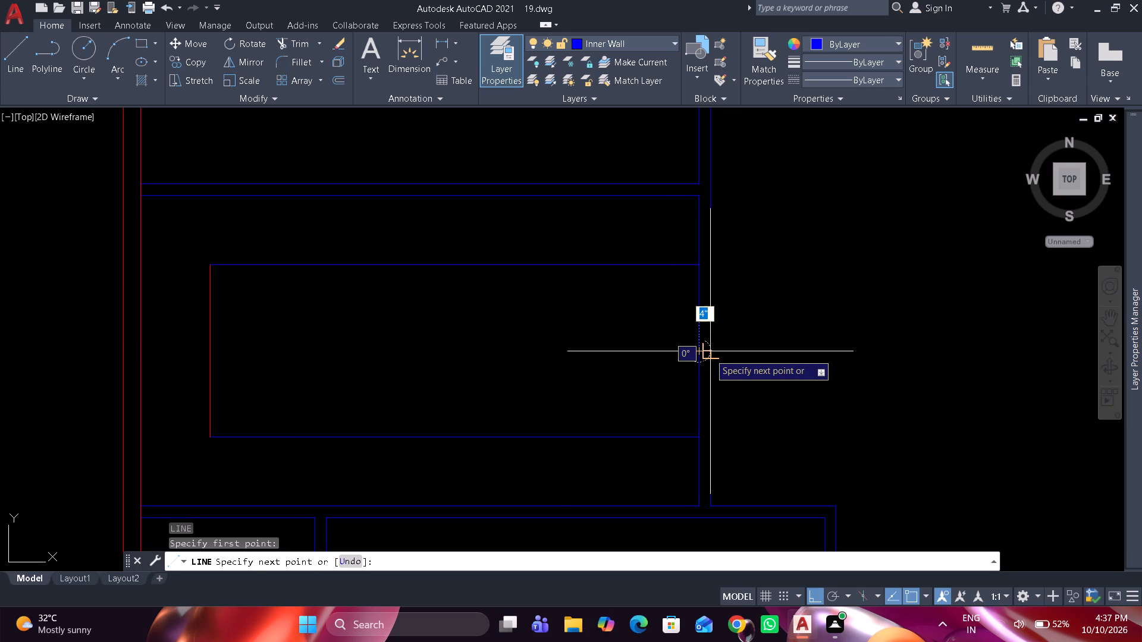
pyautogui.click(710, 354)
pyautogui.press('space')
# Offset the short cross line 1'5" both upward and downward along the wall.
pyautogui.scroll(2, 711, 354)
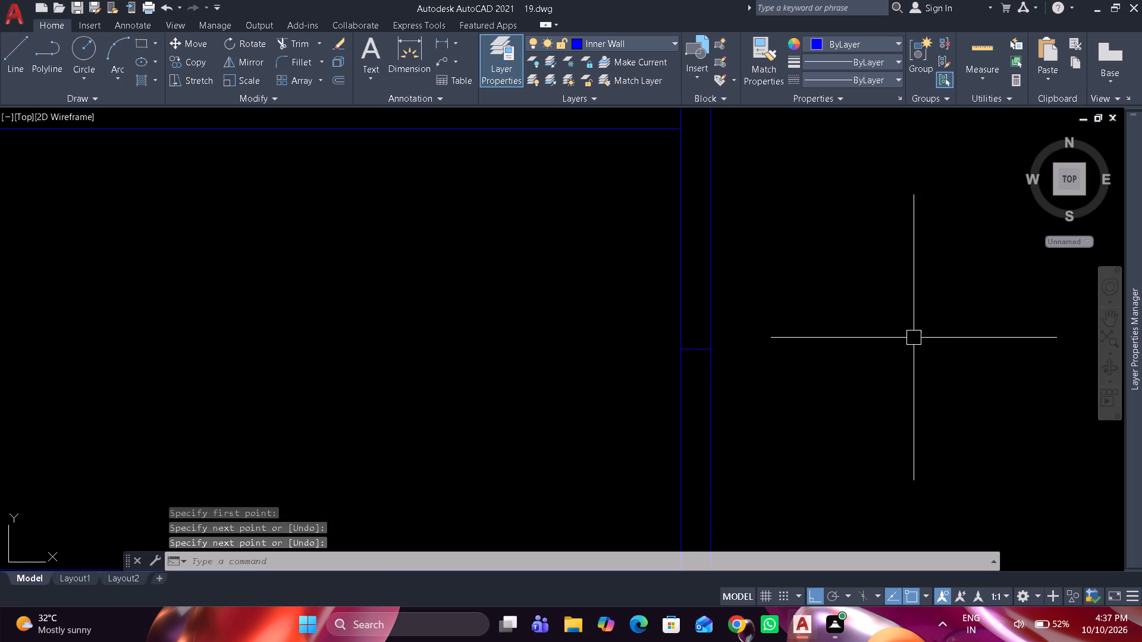
pyautogui.write('o')
pyautogui.press('space')
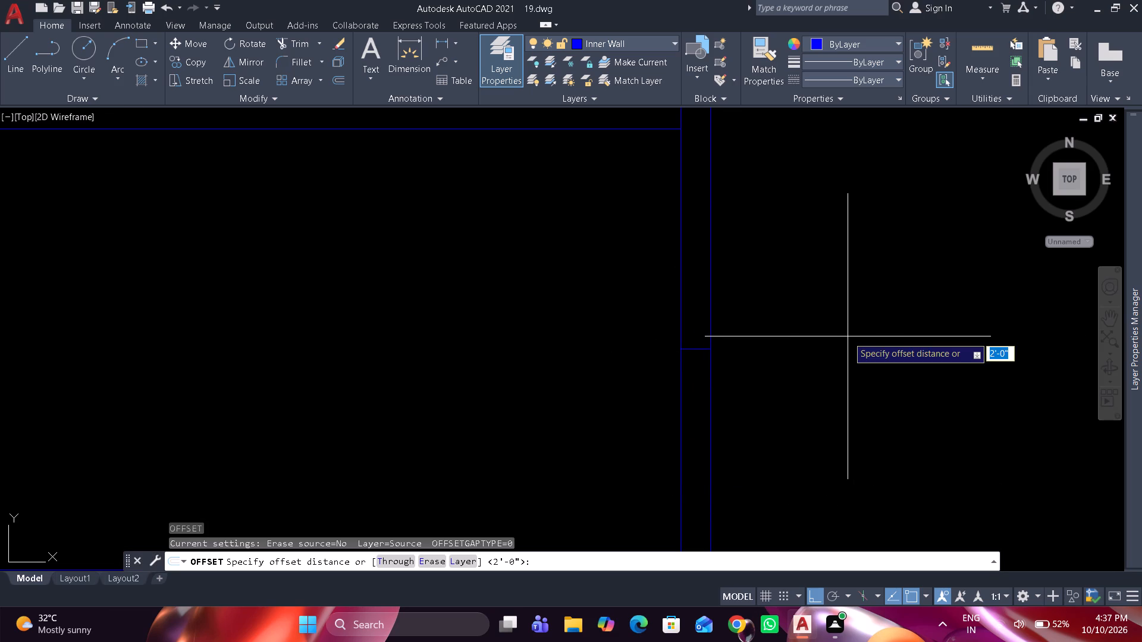
pyautogui.press('1')
pyautogui.write("'5")
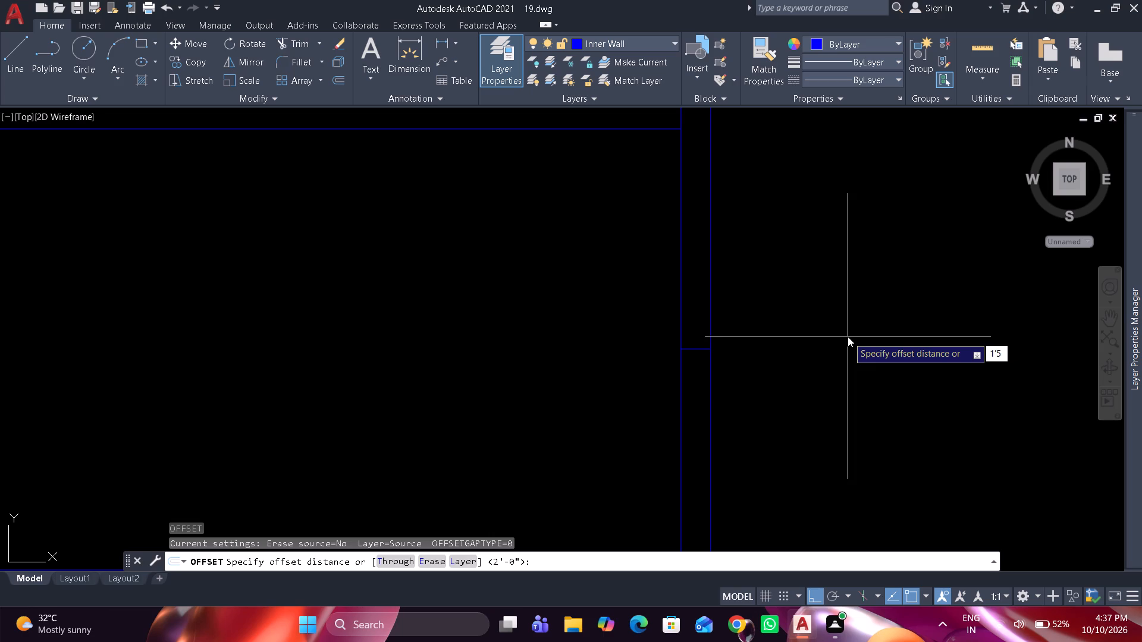
pyautogui.hotkey('shift', '"')
pyautogui.press('Return')
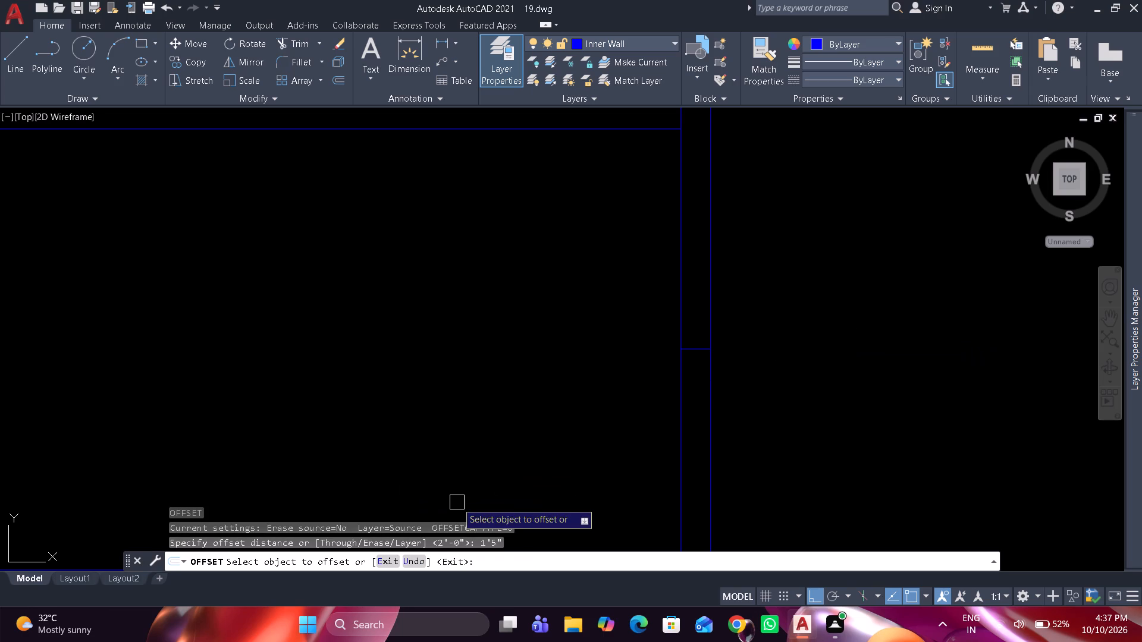
pyautogui.moveTo(697, 350); pyautogui.dragTo(726, 309)
pyautogui.moveTo(804, 193); pyautogui.dragTo(789, 219)
pyautogui.click(700, 349)
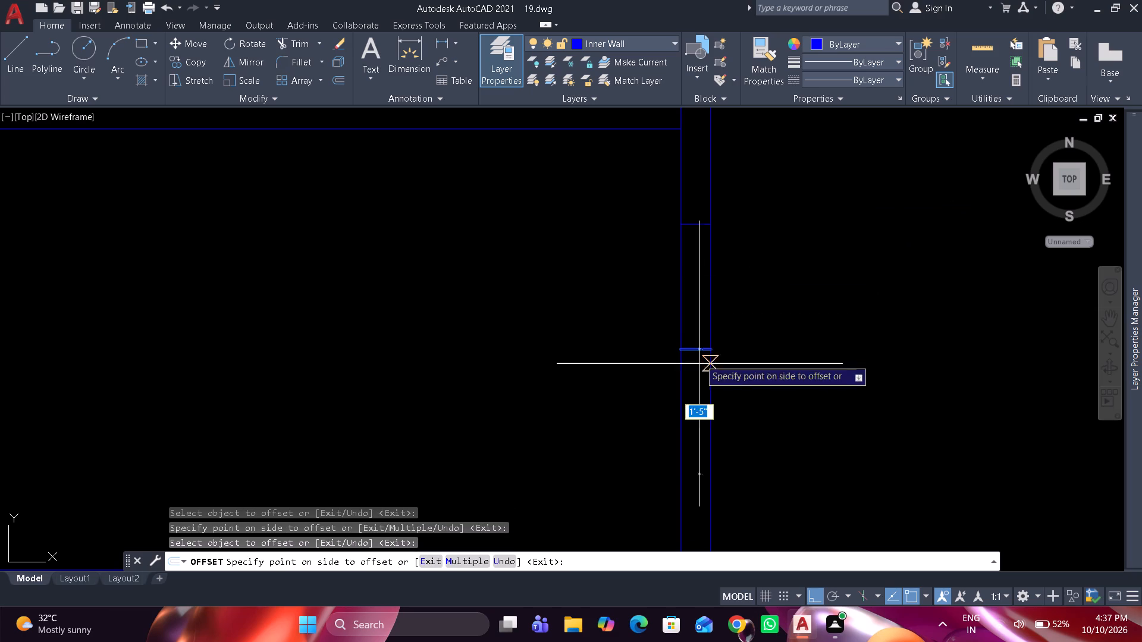
pyautogui.click(735, 438)
pyautogui.press('space')
# Erase the original middle cross line between the two offset copies.
pyautogui.moveTo(638, 333); pyautogui.dragTo(666, 343)
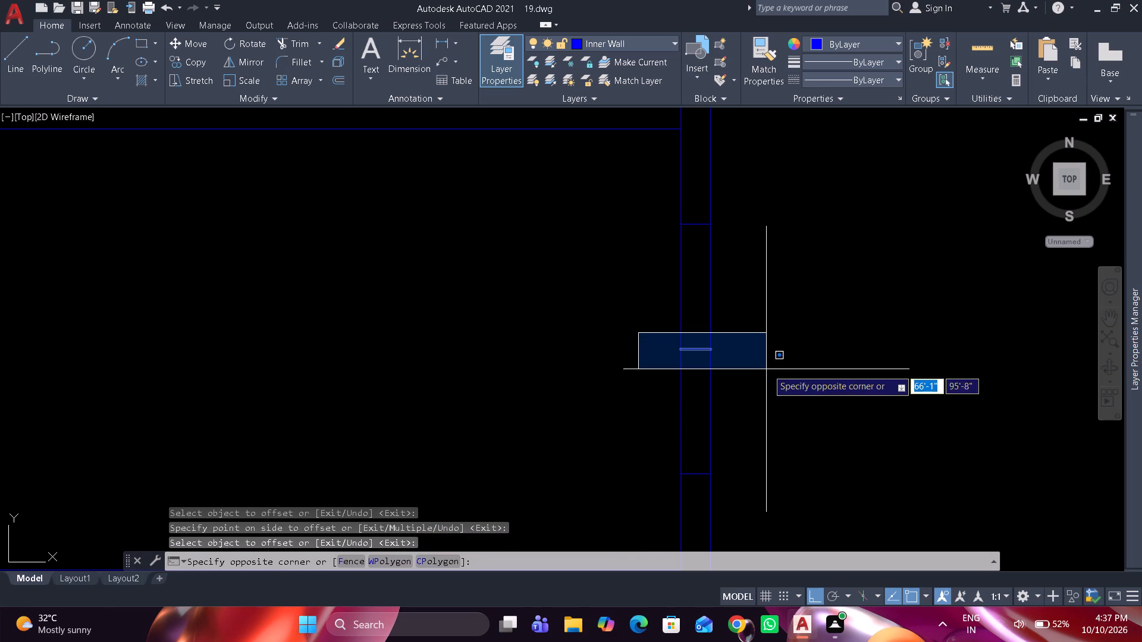
pyautogui.click(769, 370)
pyautogui.write('e')
pyautogui.press('space')
# Check the distance between the two remaining cross lines with a temporary dimension, without placing it.
pyautogui.write('dim')
pyautogui.press('space')
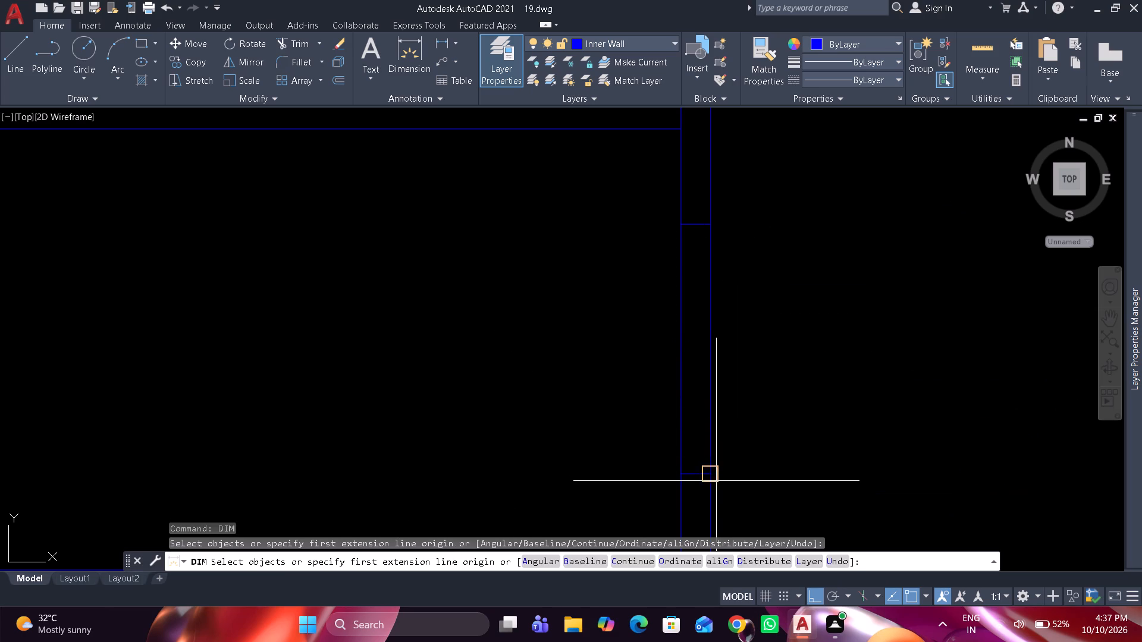
pyautogui.moveTo(716, 481); pyautogui.dragTo(716, 457)
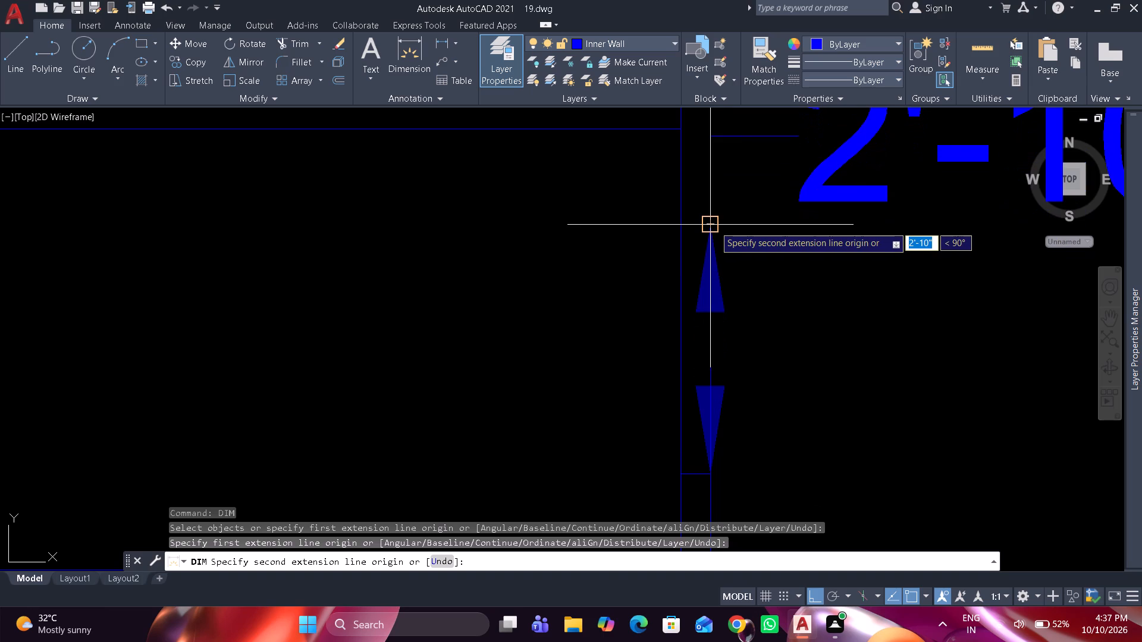
pyautogui.scroll(-1, 714, 226)
pyautogui.press('Escape')
# Move the upper cross line 1" up and the lower cross line 1" down to widen the door opening.
pyautogui.scroll(1, 714, 226)
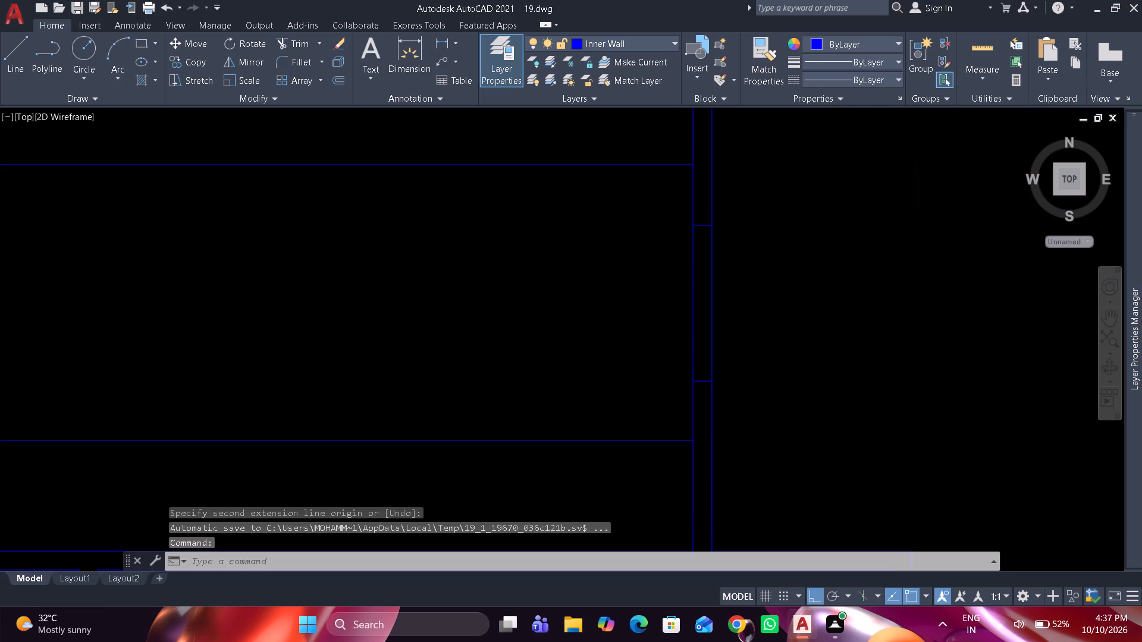
pyautogui.moveTo(665, 206); pyautogui.dragTo(709, 232)
pyautogui.click(761, 256)
pyautogui.press('m')
pyautogui.press('space')
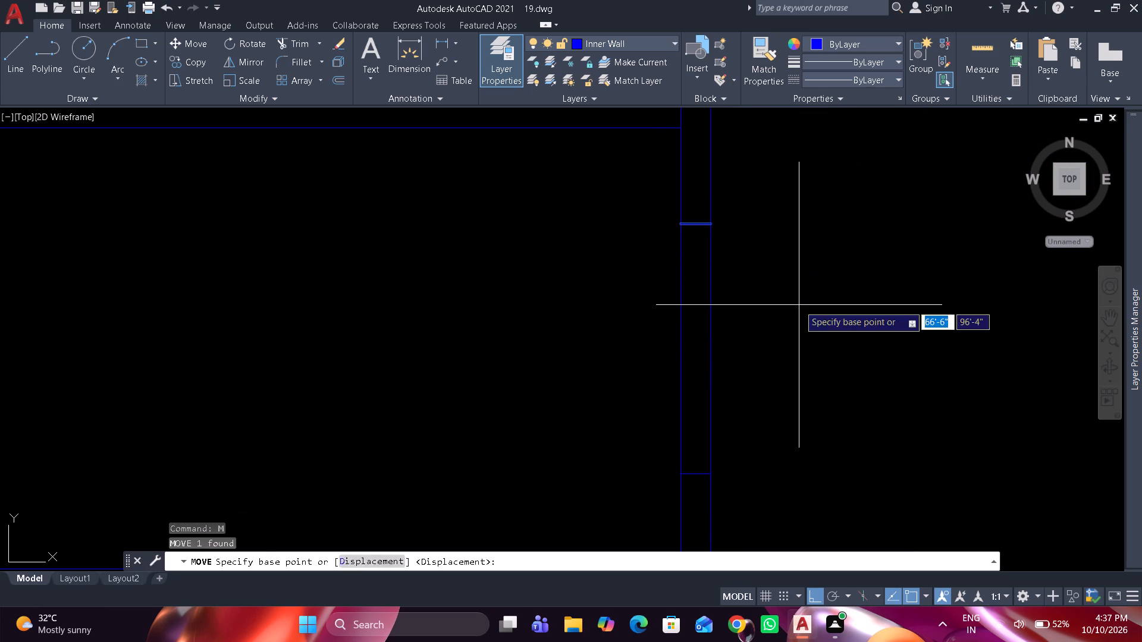
pyautogui.click(799, 305)
pyautogui.write('1"')
pyautogui.press('Return')
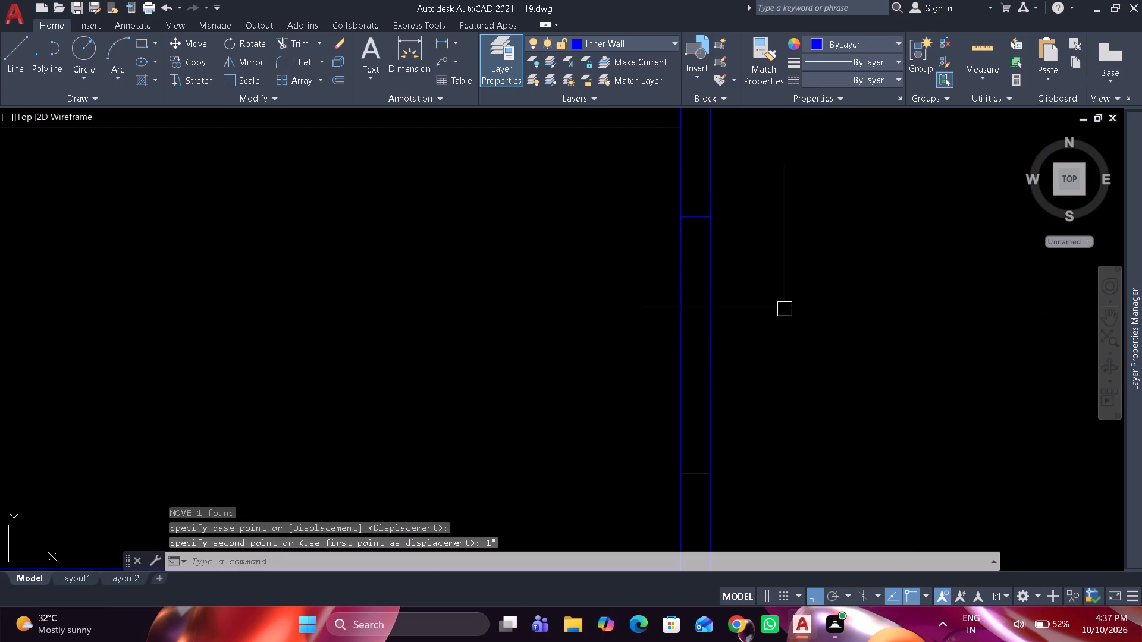
pyautogui.moveTo(653, 434); pyautogui.dragTo(680, 442)
pyautogui.click(789, 480)
pyautogui.press('space')
pyautogui.click(794, 429)
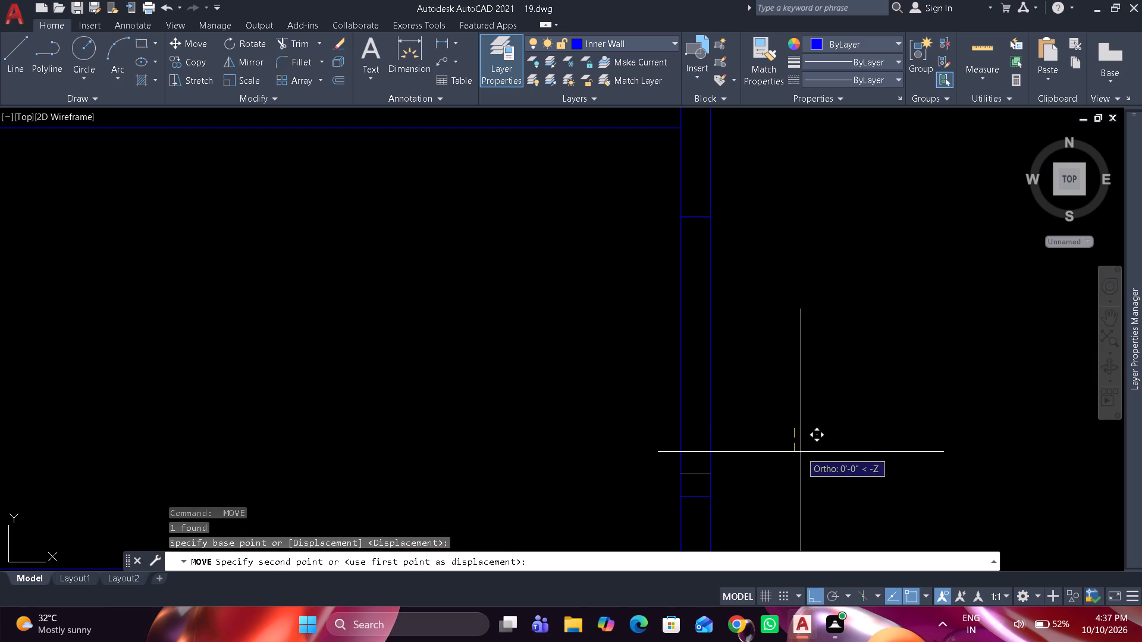
pyautogui.write('1"')
pyautogui.press('Return')
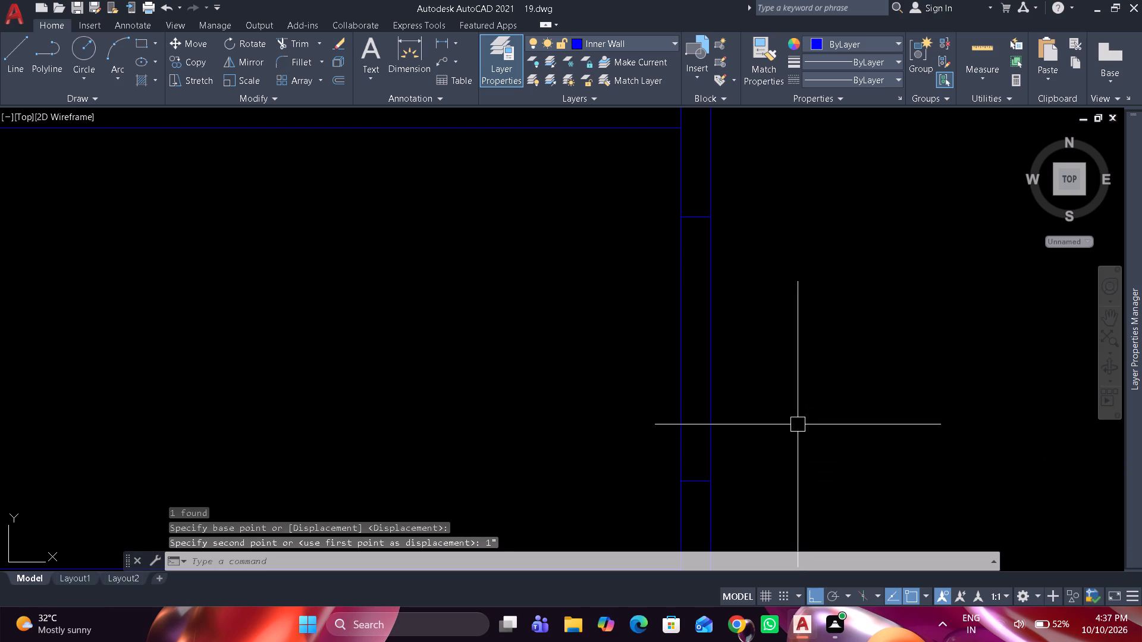
# Trim both wall lines between the two cross lines to open the doorway.
pyautogui.write('tr')
pyautogui.press('space')
pyautogui.moveTo(780, 347); pyautogui.dragTo(528, 370)
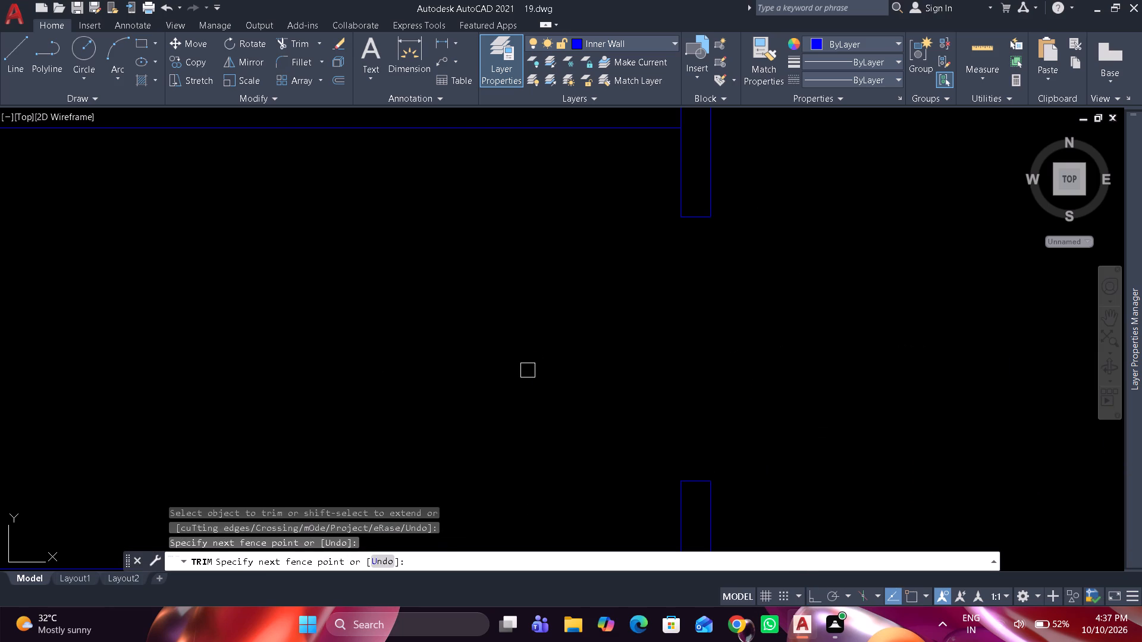
pyautogui.press('space')
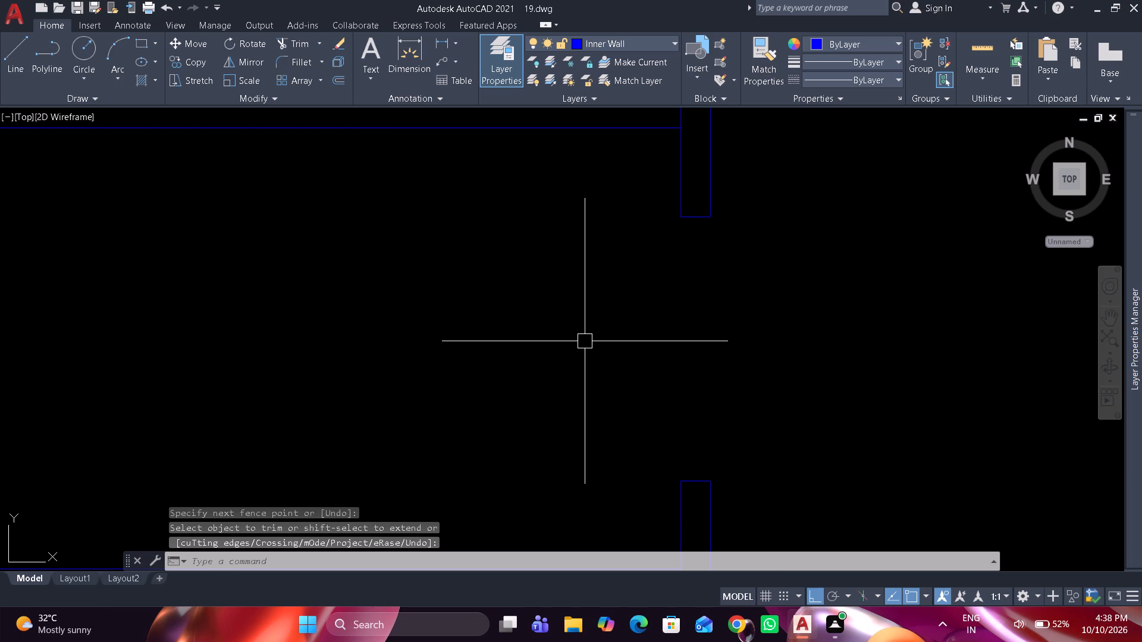
# Create a new layer named Kitchen.
pyautogui.scroll(-3, 587, 323)
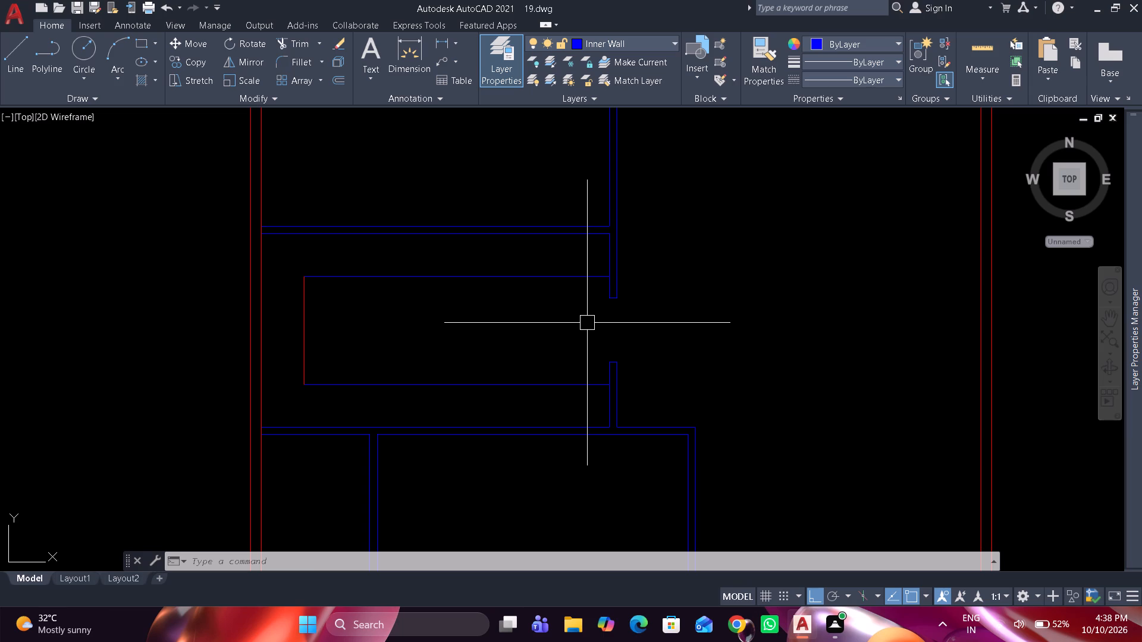
pyautogui.middleClick(587, 323)
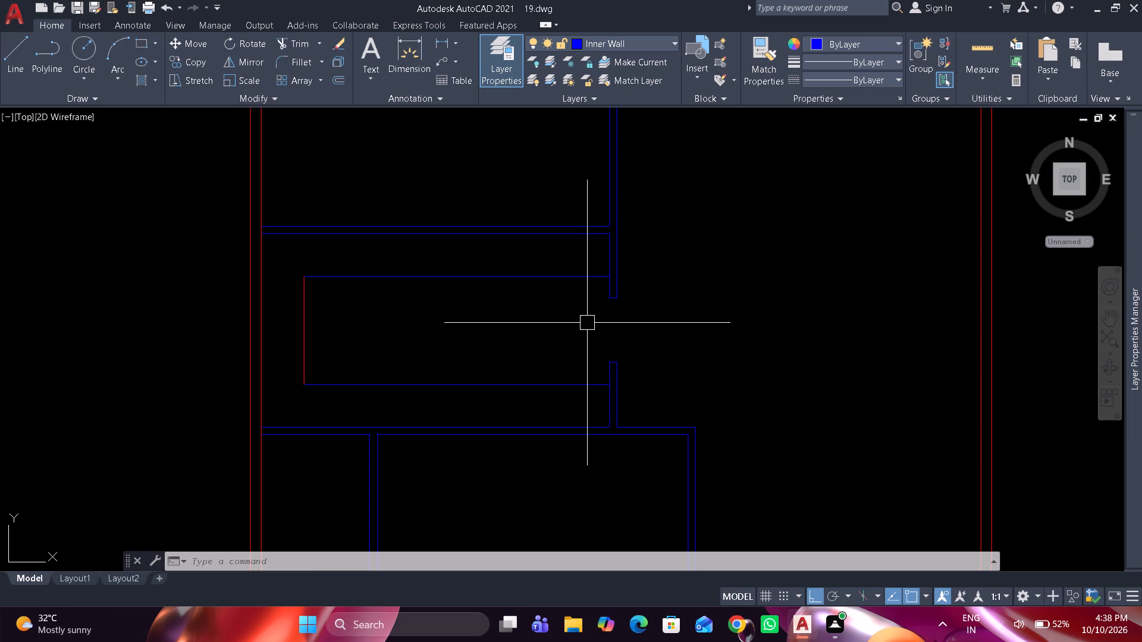
pyautogui.middleClick(587, 323)
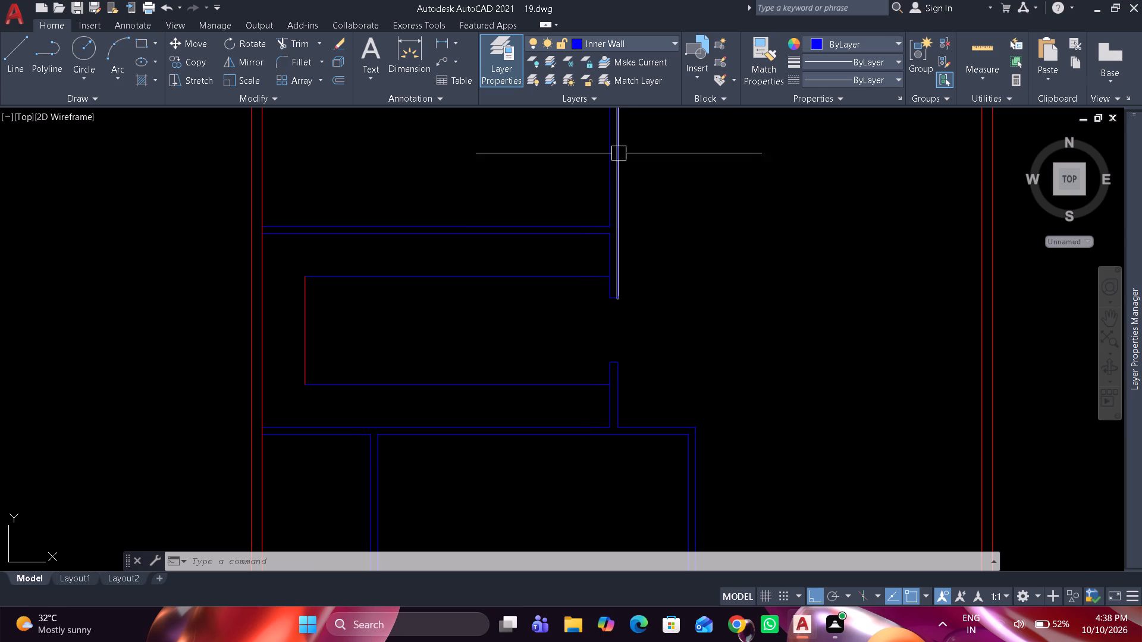
pyautogui.click(1141, 234)
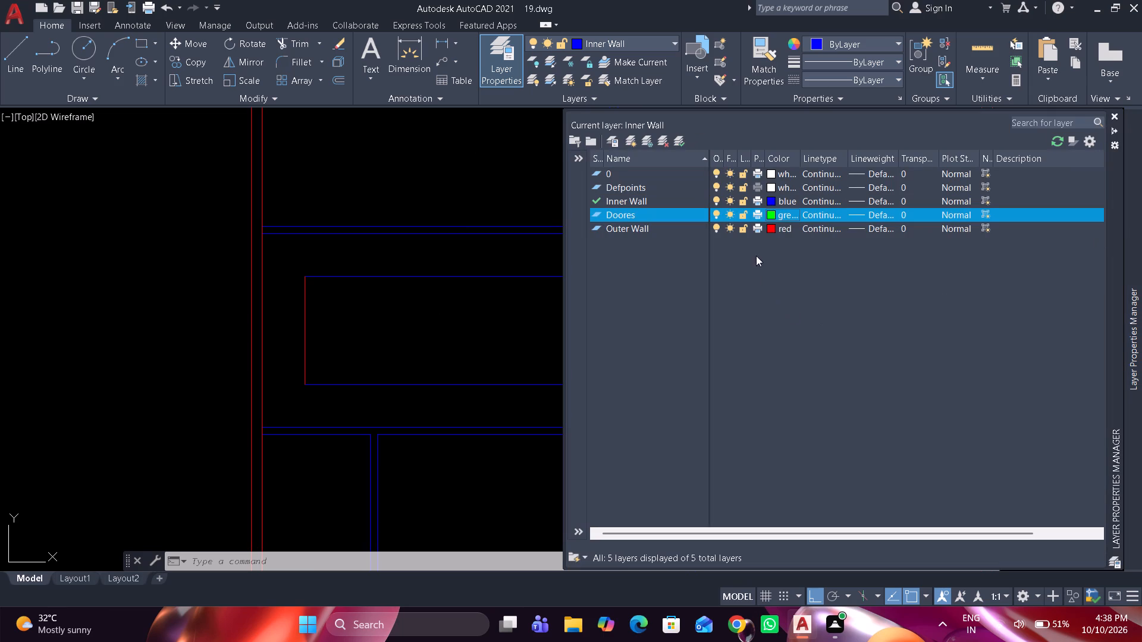
pyautogui.click(636, 195)
pyautogui.click(629, 137)
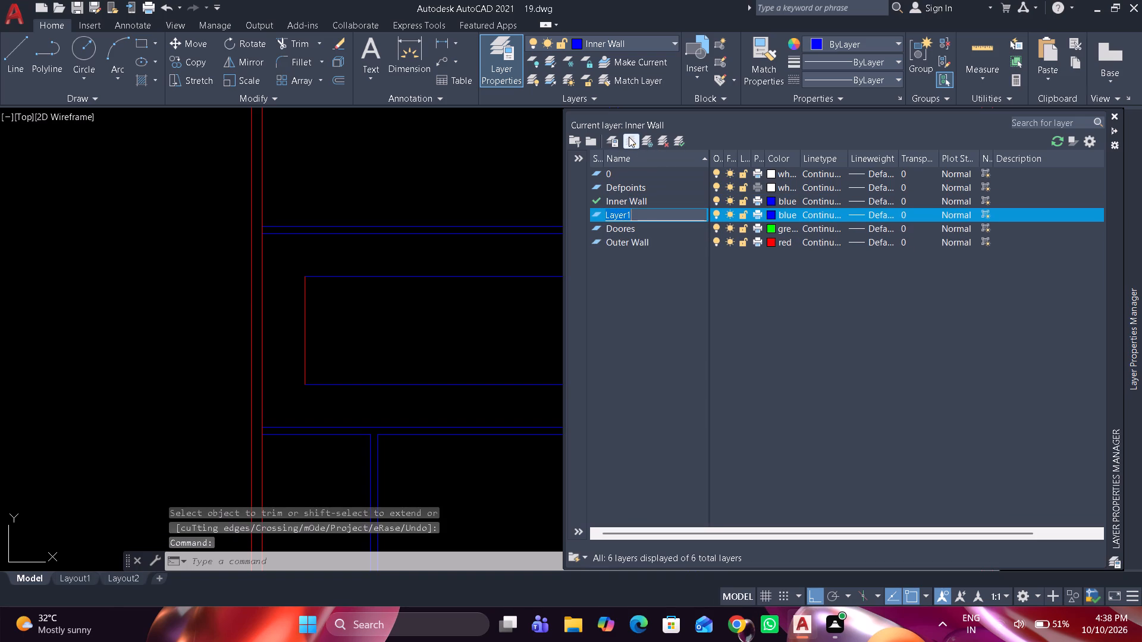
pyautogui.hotkey('shift', 'k')
pyautogui.press('i')
pyautogui.press('t')
pyautogui.press('c')
pyautogui.press('h')
pyautogui.press('e')
pyautogui.press('n')
pyautogui.press('Return')
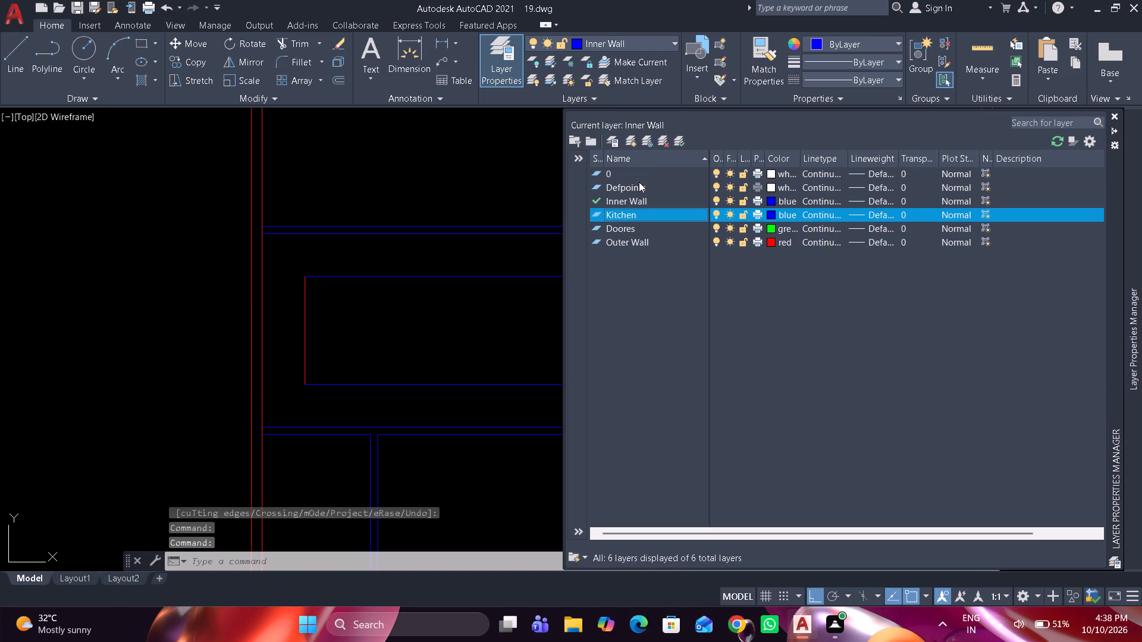
# Set the Kitchen layer's colour to magenta.
pyautogui.click(771, 213)
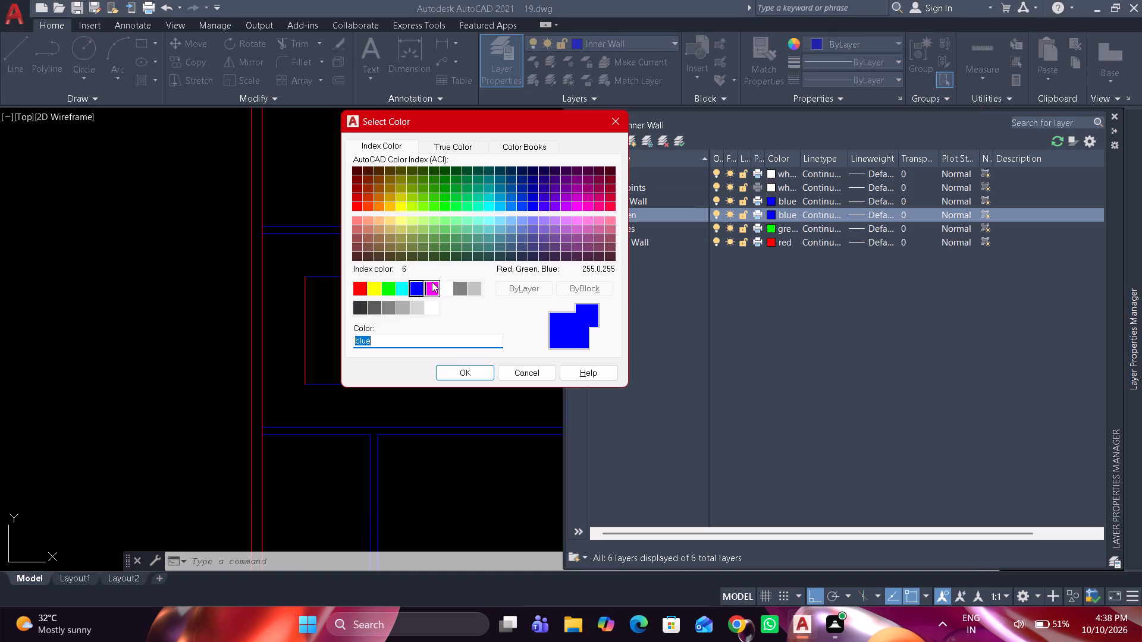
pyautogui.click(403, 282)
pyautogui.click(433, 289)
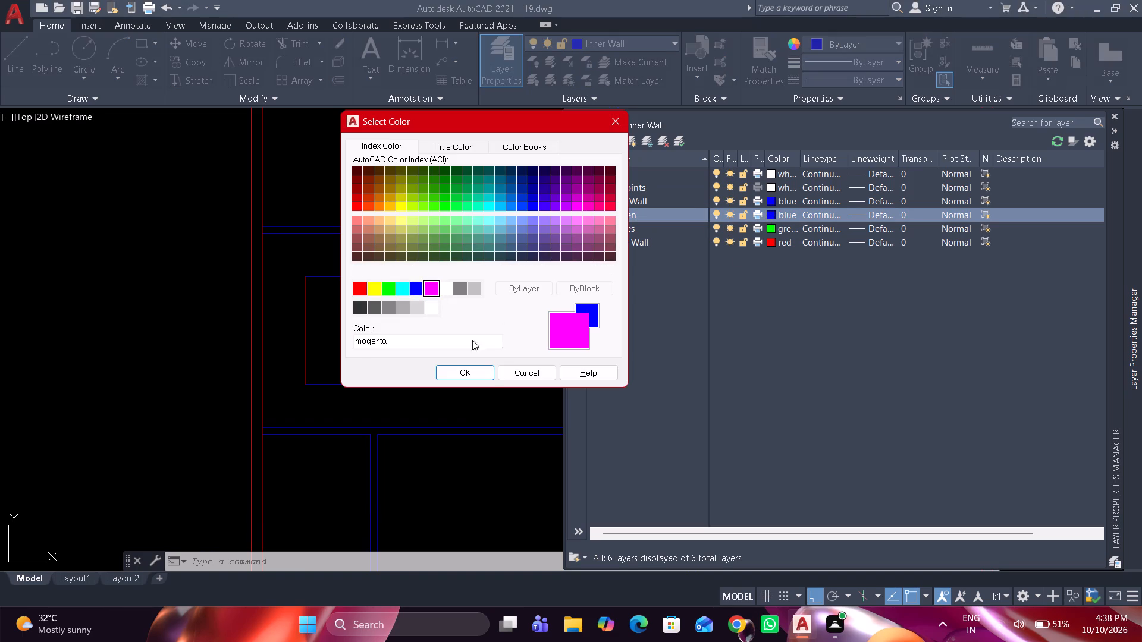
pyautogui.click(490, 373)
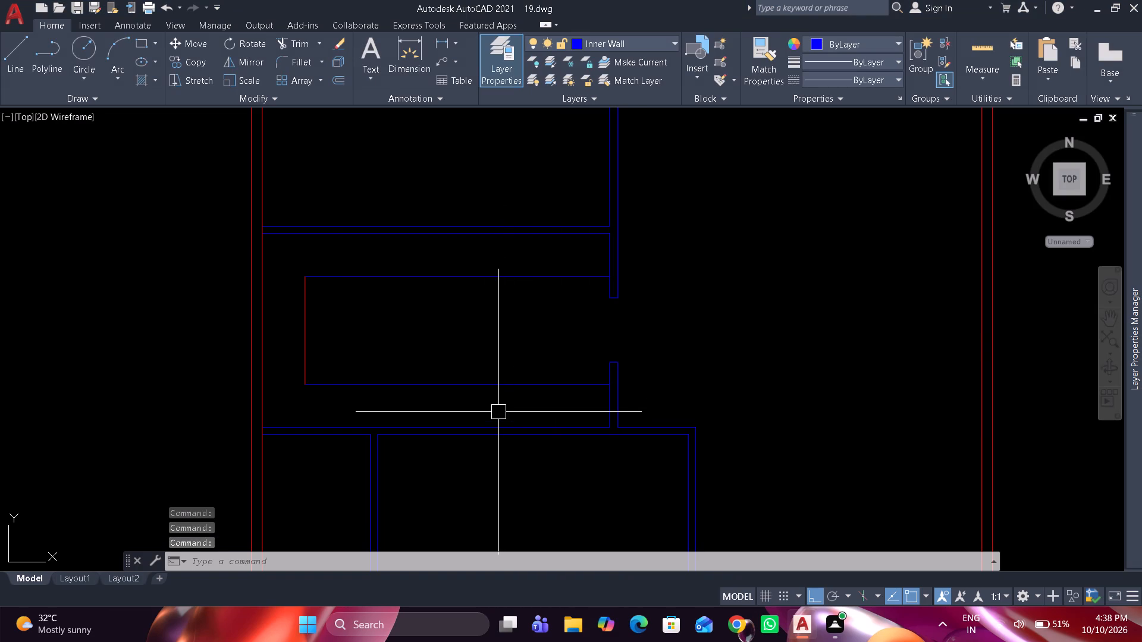
# Make Kitchen the current layer.
pyautogui.click(646, 37)
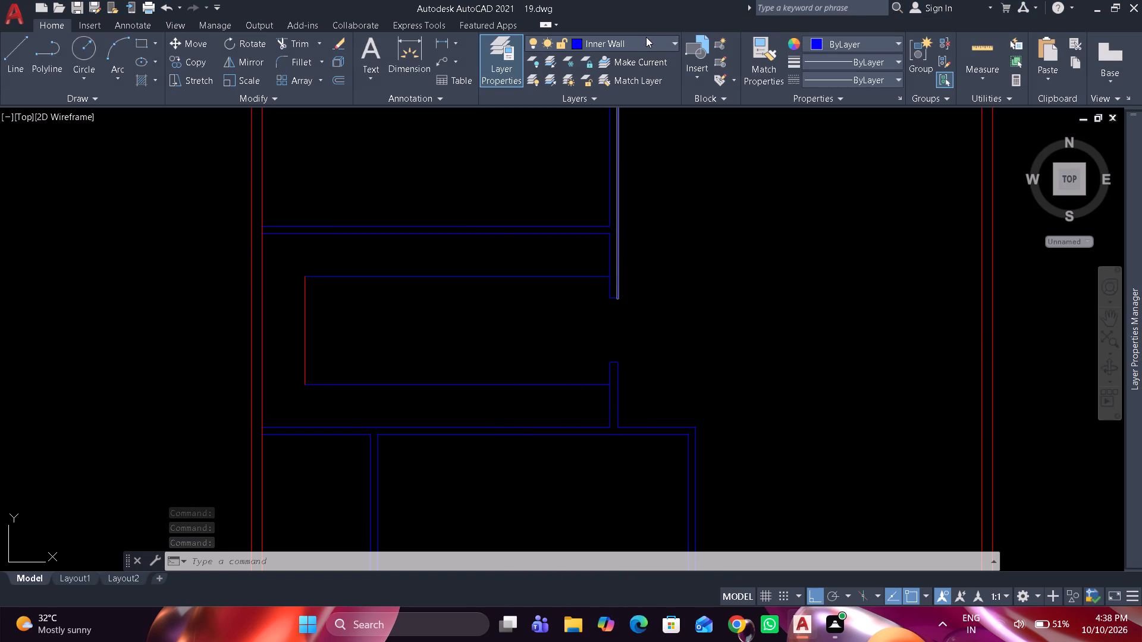
pyautogui.click(620, 134)
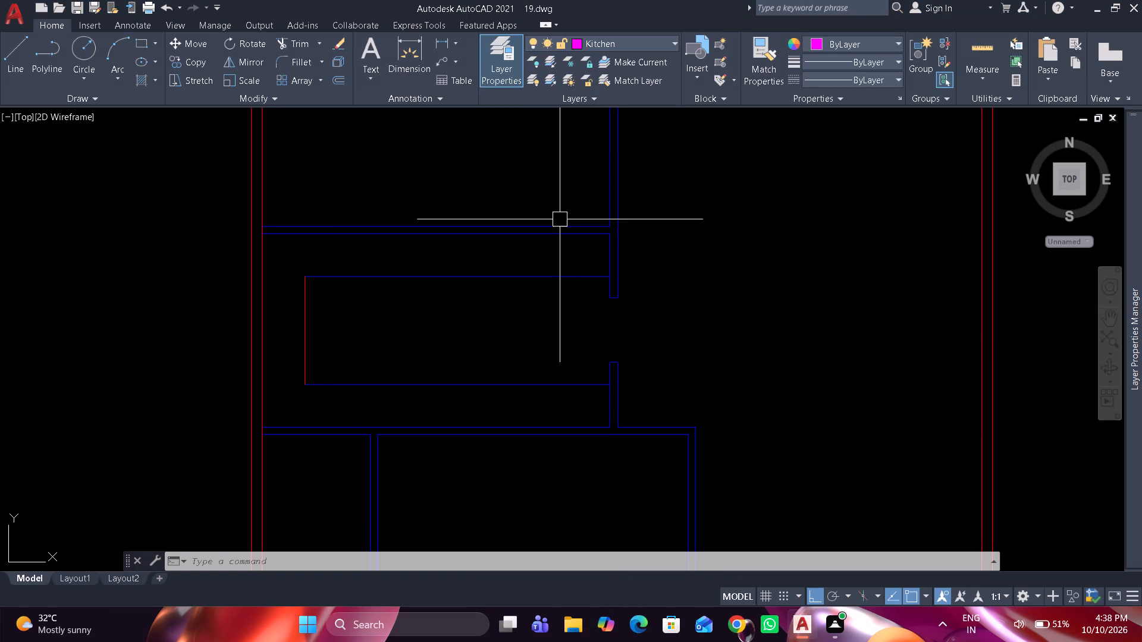
# Trace the C-shaped kitchen counter as a polyline, 2' deep, with the lower arm 16'-2" long and the upper arm ending midway along its wall.
pyautogui.press('p')
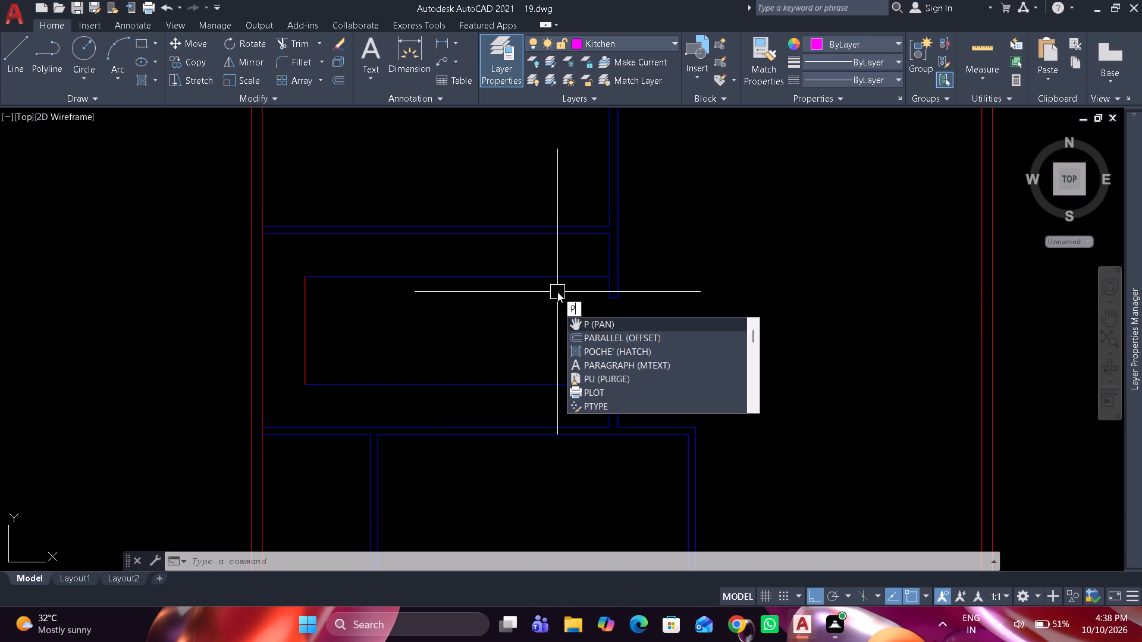
pyautogui.press('l')
pyautogui.press('space')
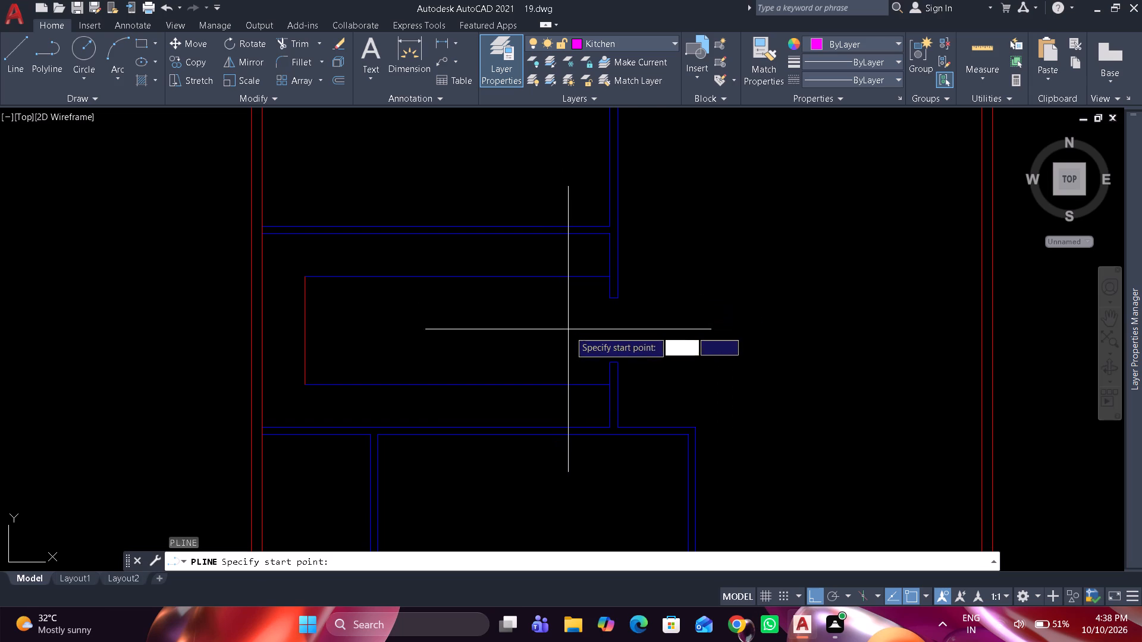
pyautogui.click(605, 385)
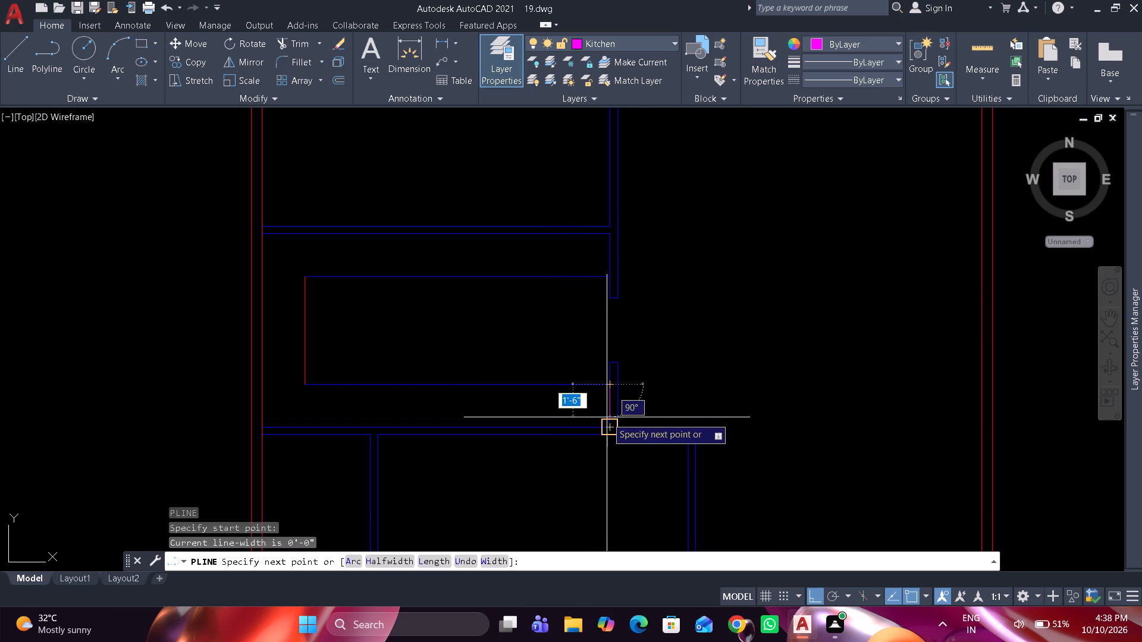
pyautogui.moveTo(607, 417); pyautogui.dragTo(593, 411)
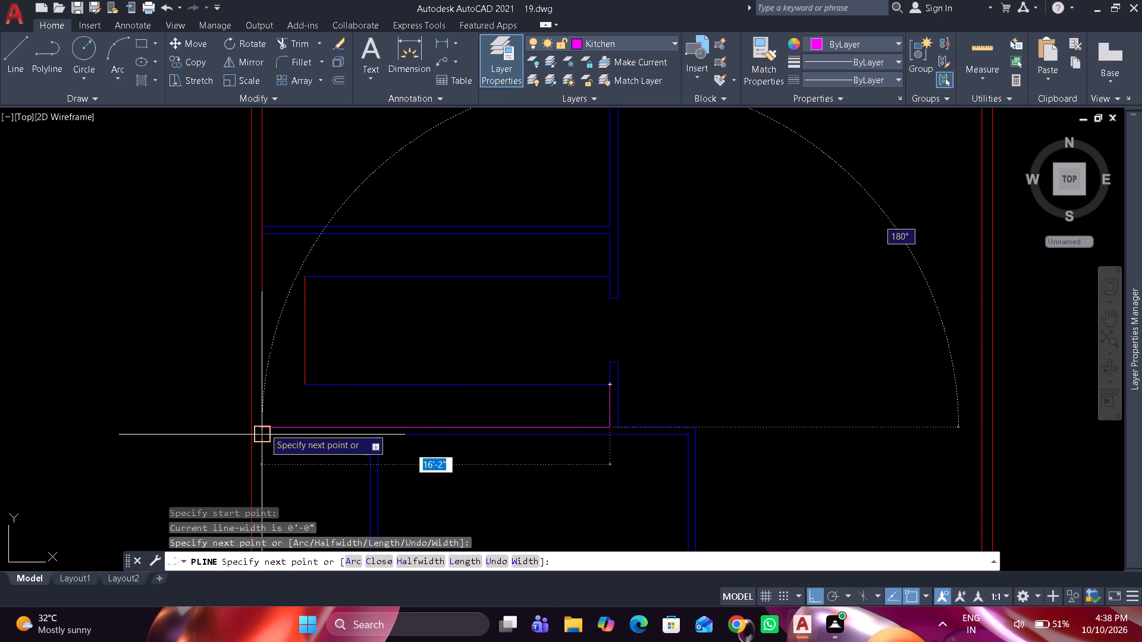
pyautogui.moveTo(263, 424); pyautogui.dragTo(268, 407)
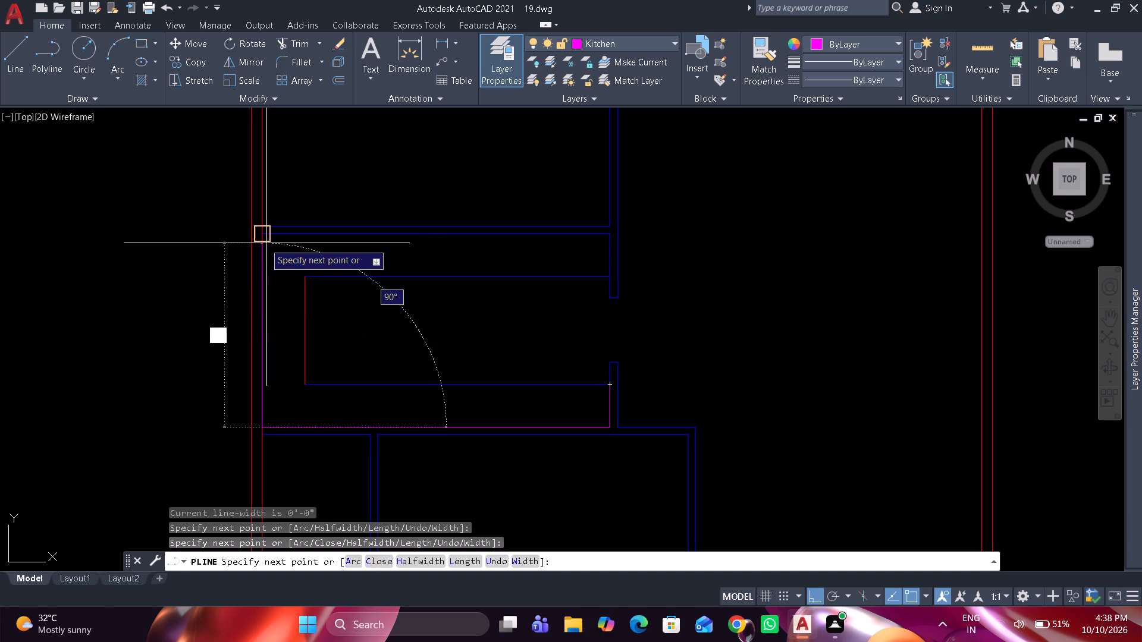
pyautogui.click(258, 234)
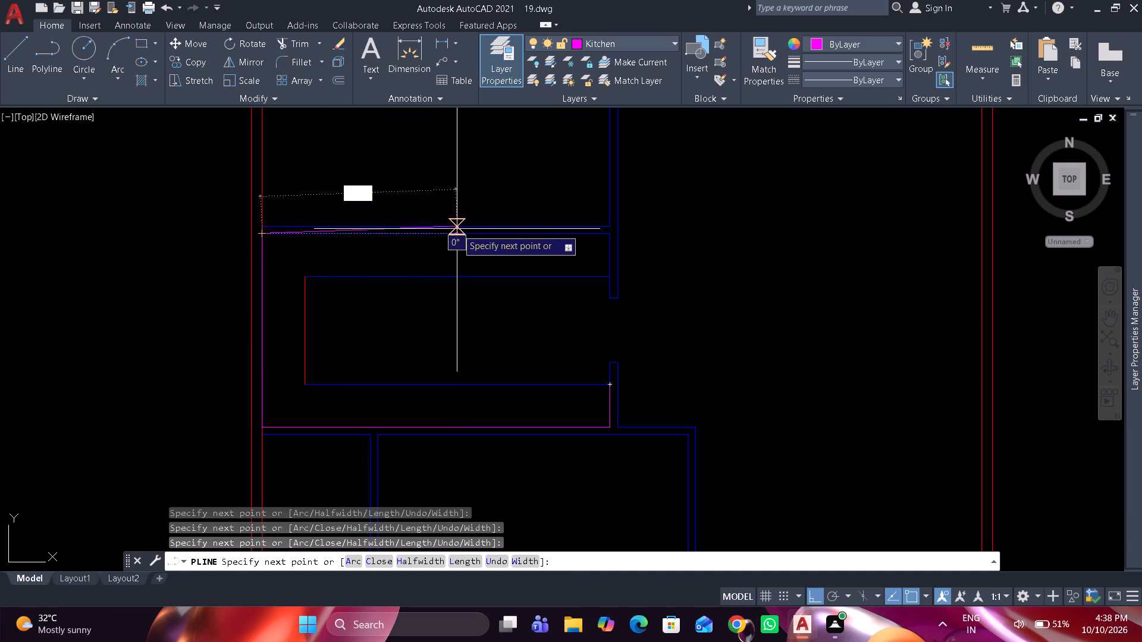
pyautogui.click(437, 232)
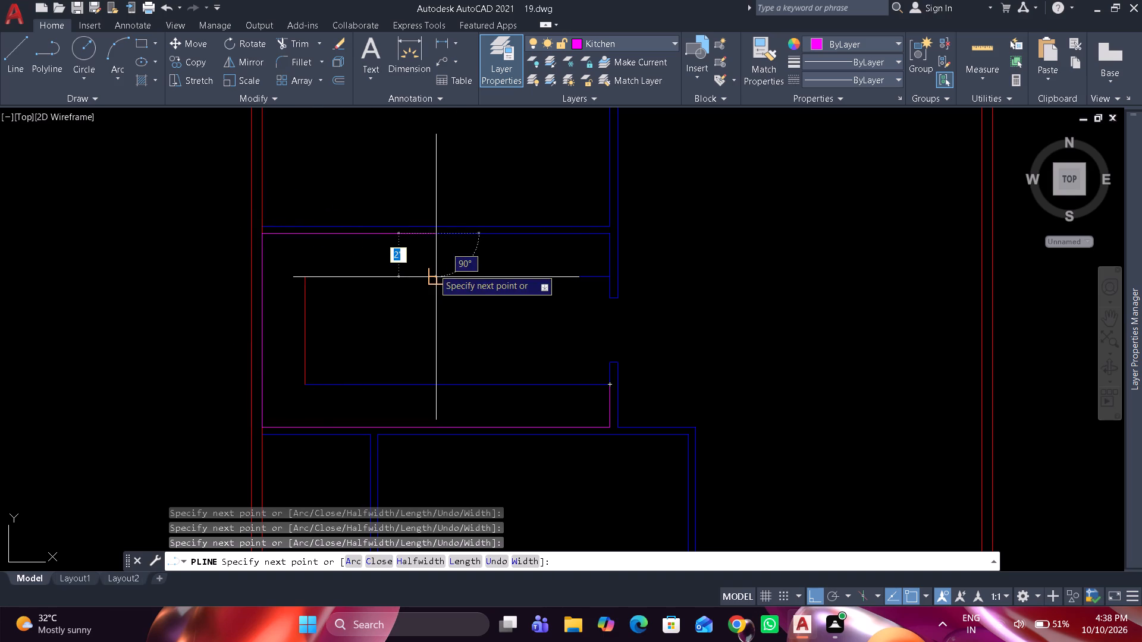
pyautogui.click(433, 269)
pyautogui.click(308, 282)
pyautogui.click(304, 393)
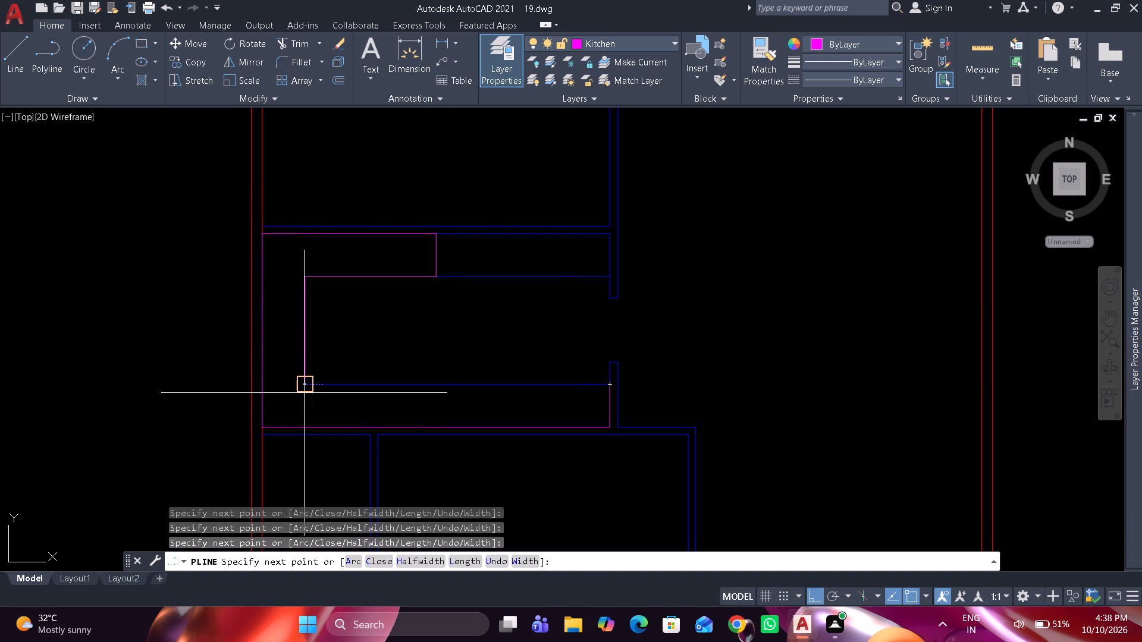
pyautogui.scroll(2, 611, 389)
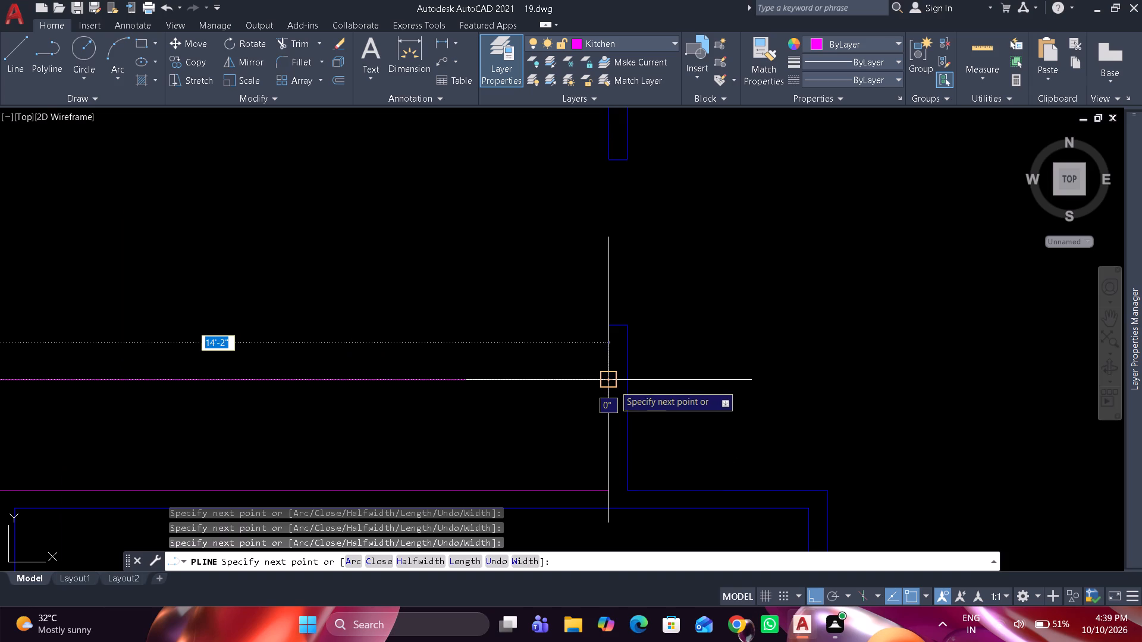
pyautogui.click(615, 383)
pyautogui.press('space')
# Erase the three old guide lines lying along the inner edges of the kitchen counter.
pyautogui.scroll(-3, 596, 405)
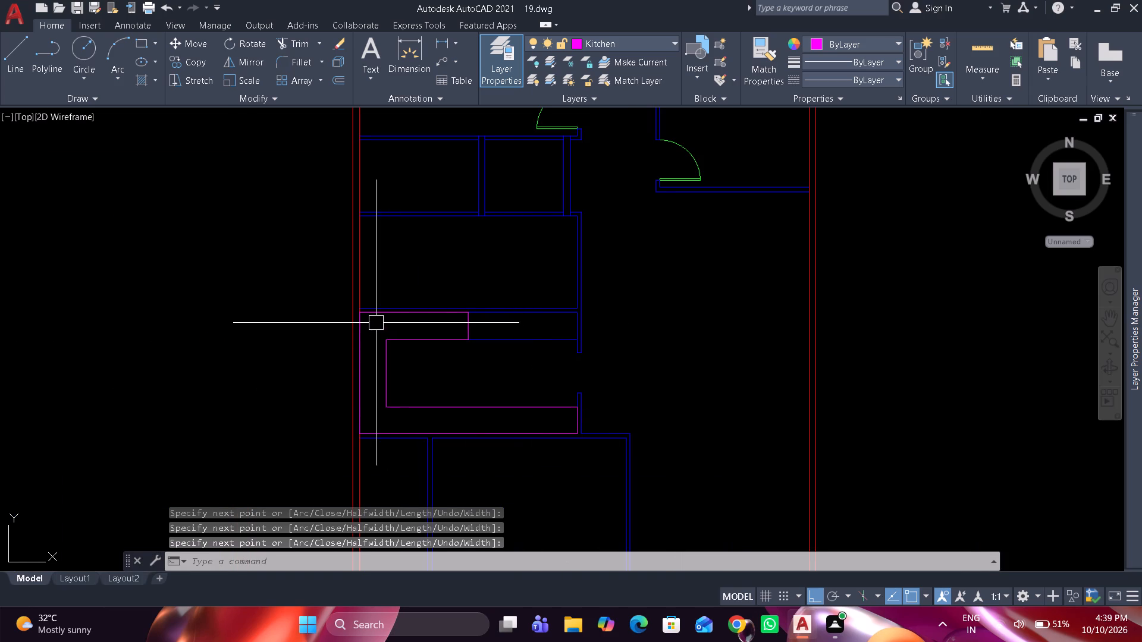
pyautogui.moveTo(375, 329); pyautogui.dragTo(382, 349)
pyautogui.click(434, 422)
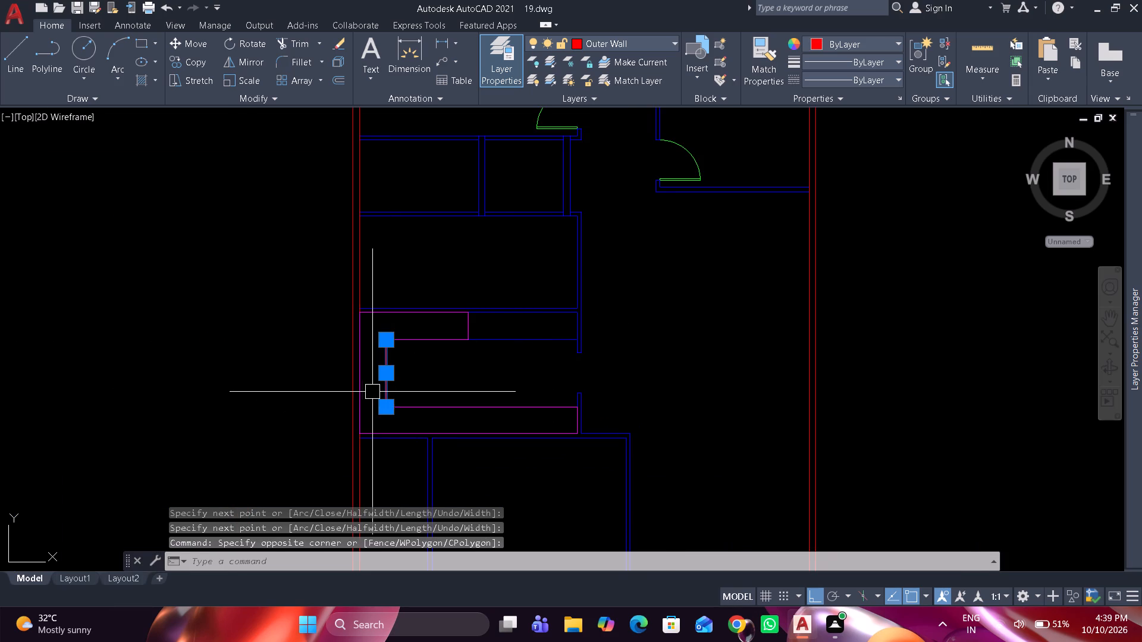
pyautogui.scroll(1, 369, 394)
pyautogui.click(369, 394)
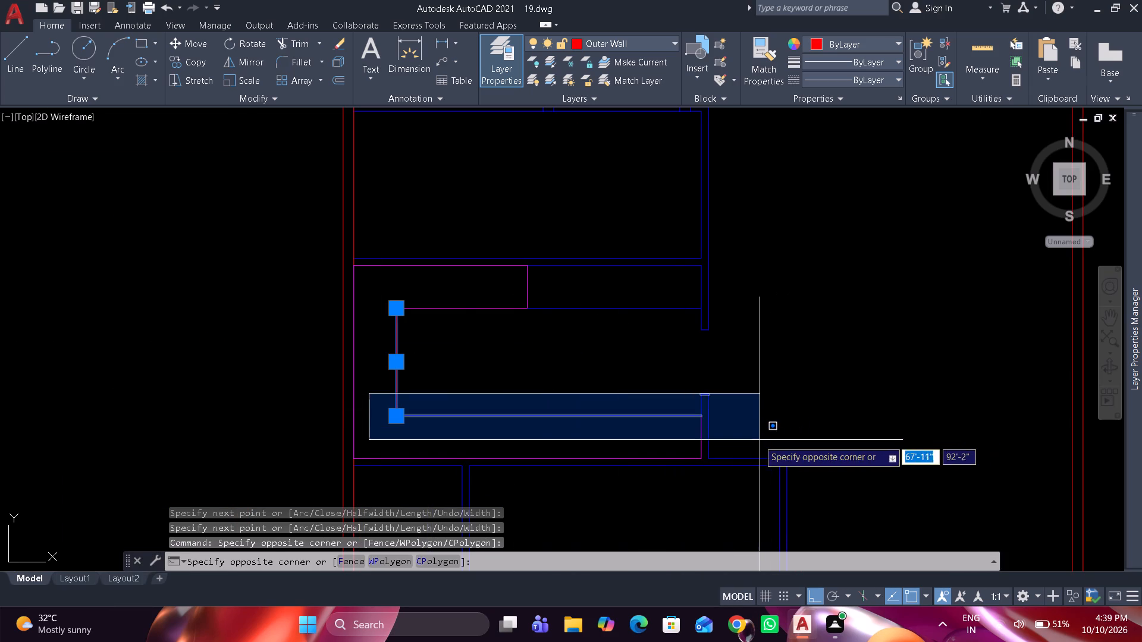
pyautogui.scroll(1, 744, 437)
pyautogui.scroll(3, 666, 427)
pyautogui.click(671, 411)
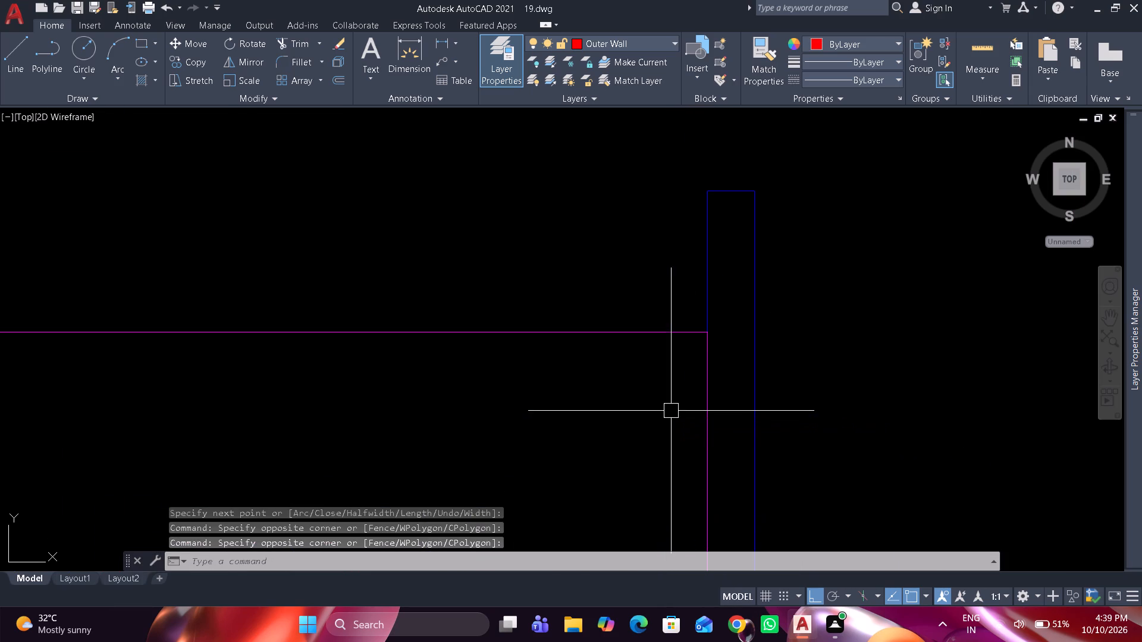
pyautogui.scroll(-1, 668, 405)
pyautogui.scroll(-2, 409, 398)
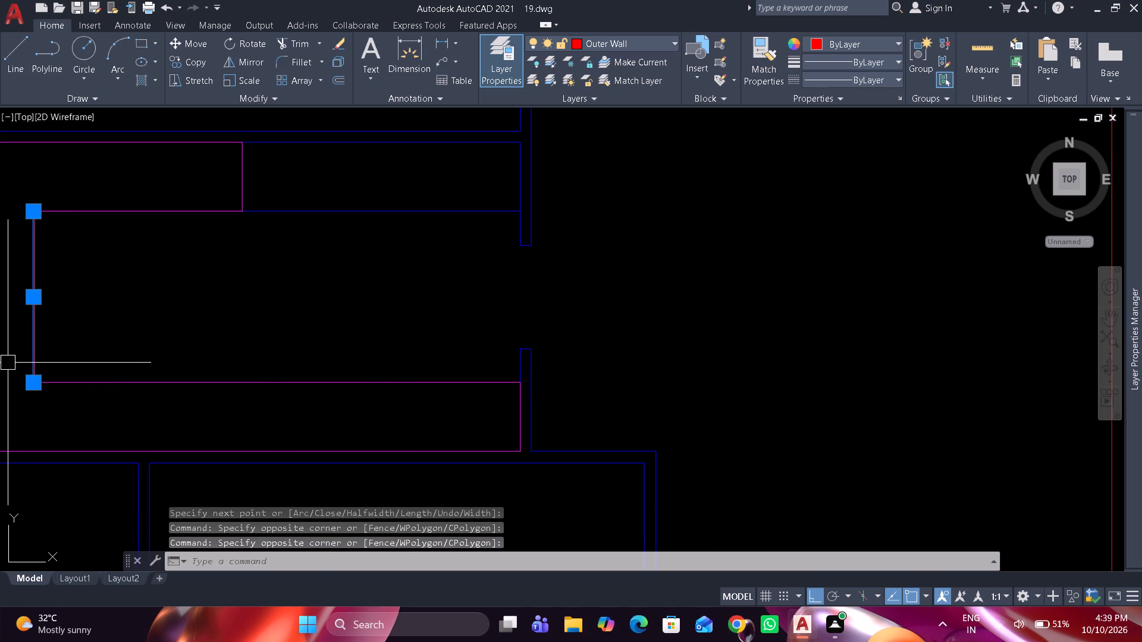
pyautogui.moveTo(8, 363); pyautogui.dragTo(27, 369)
pyautogui.click(739, 422)
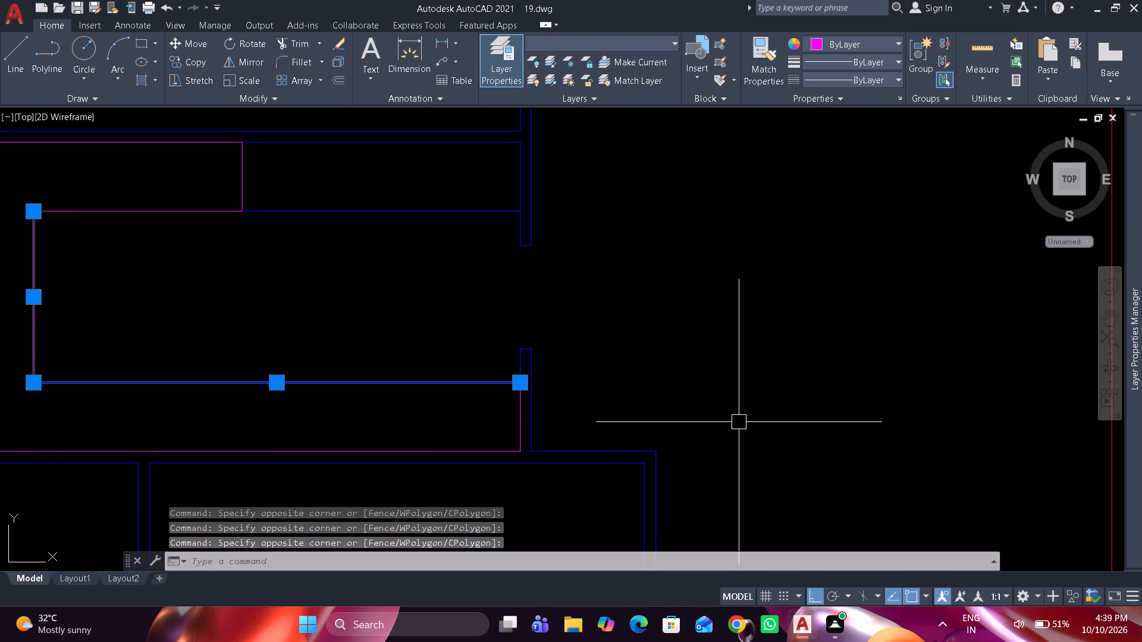
pyautogui.write('e')
pyautogui.press('space')
pyautogui.moveTo(18, 184); pyautogui.dragTo(42, 195)
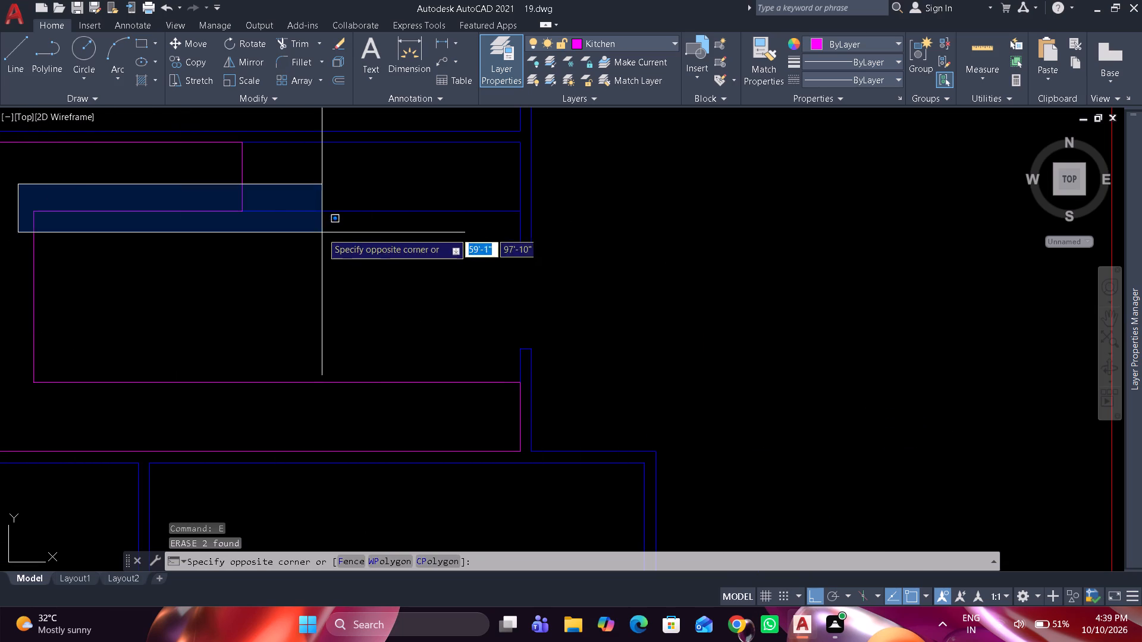
pyautogui.click(586, 229)
pyautogui.press('space')
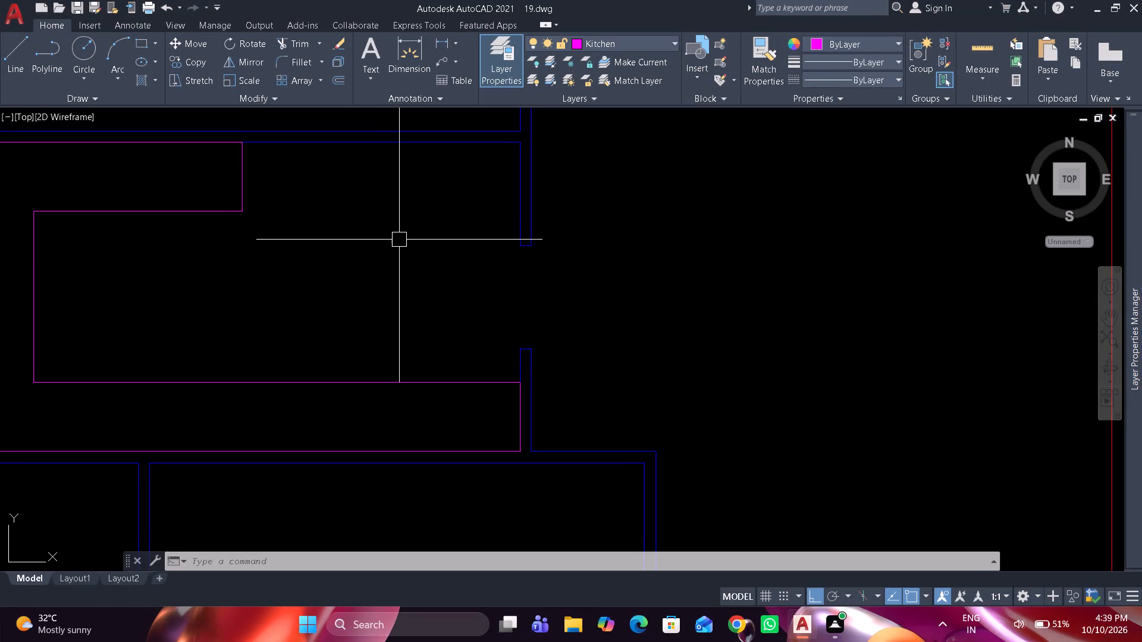
# Copy the bedroom door above from its hinge corner to the inner upper-right corner of the room below the kitchen.
pyautogui.moveTo(405, 247); pyautogui.dragTo(467, 256, button='middle')
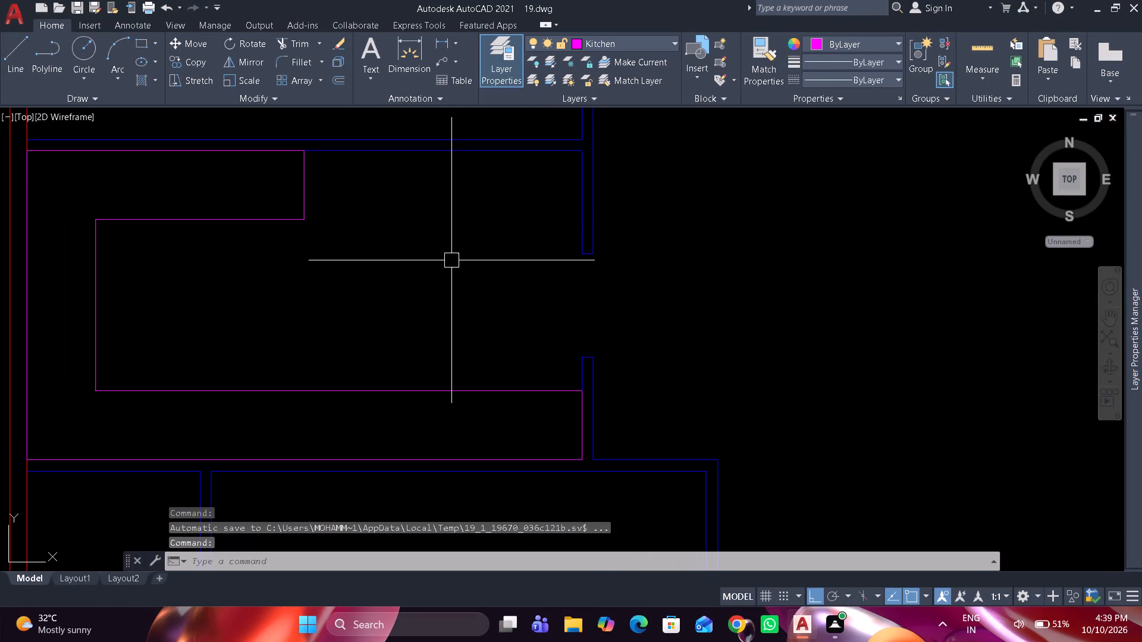
pyautogui.scroll(-2, 442, 262)
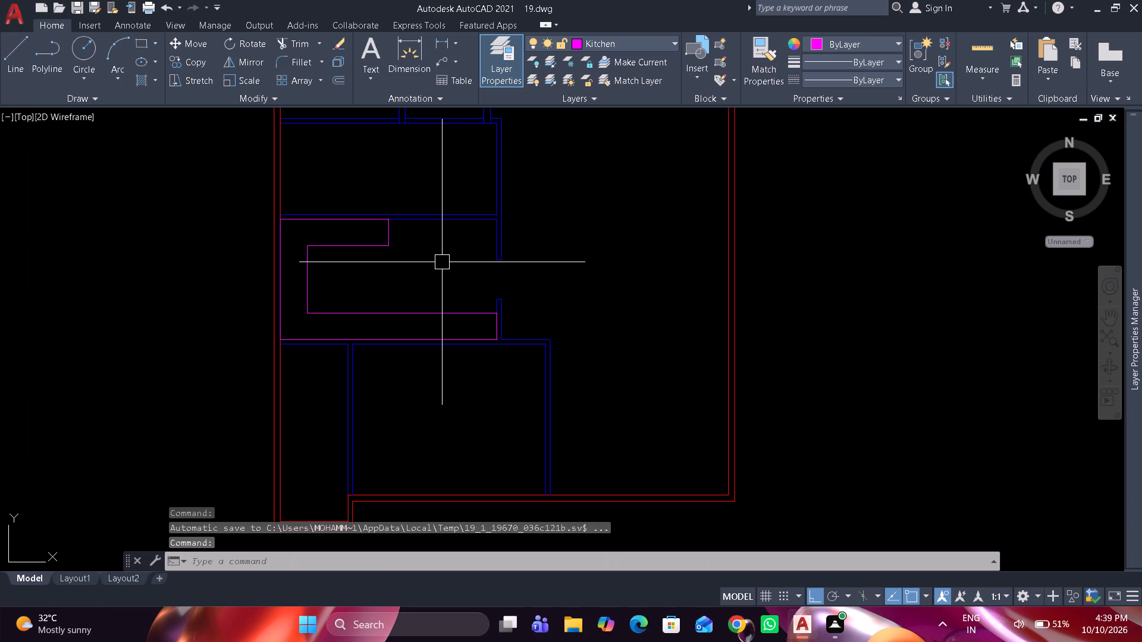
pyautogui.scroll(3, 544, 339)
pyautogui.scroll(-3, 478, 357)
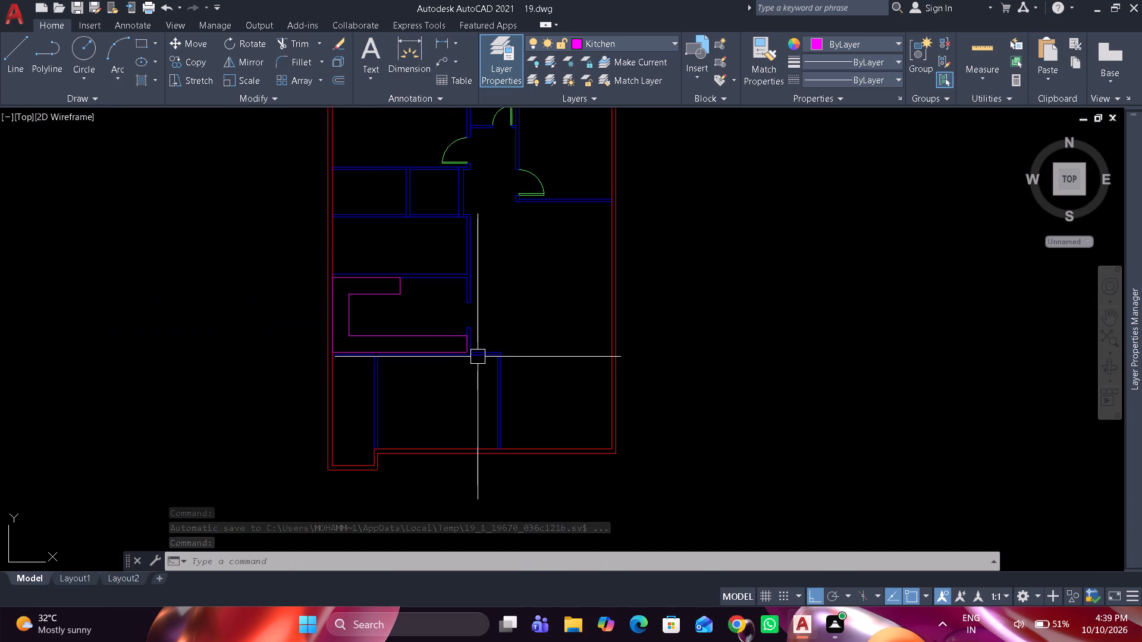
pyautogui.scroll(-2, 478, 357)
pyautogui.scroll(3, 500, 260)
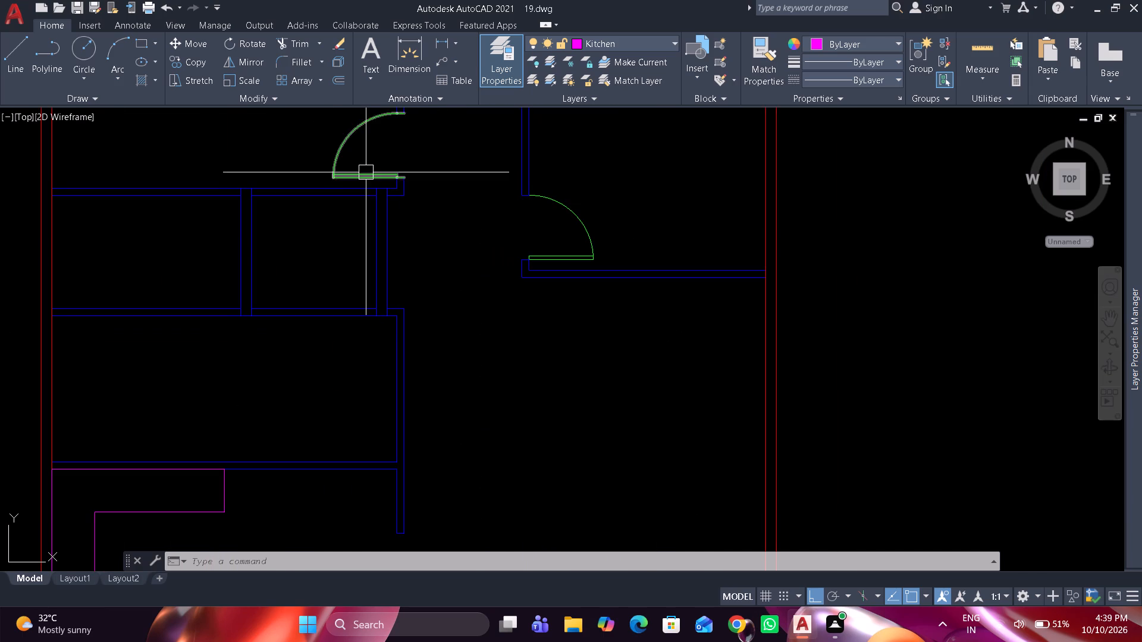
pyautogui.click(366, 172)
pyautogui.write('co')
pyautogui.press('space')
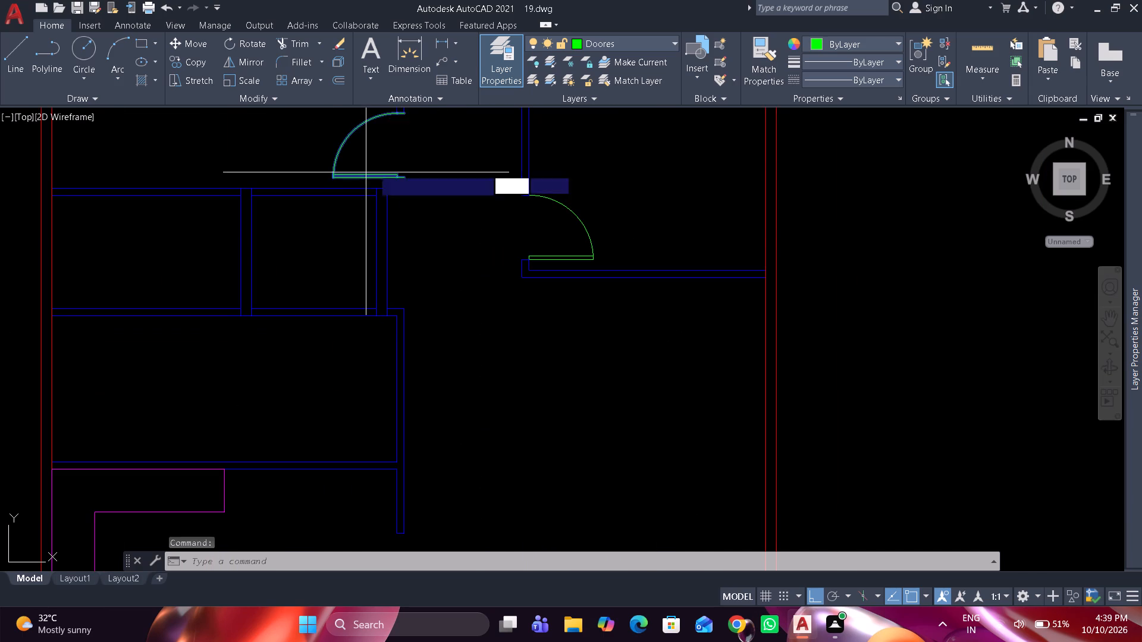
pyautogui.scroll(4, 387, 161)
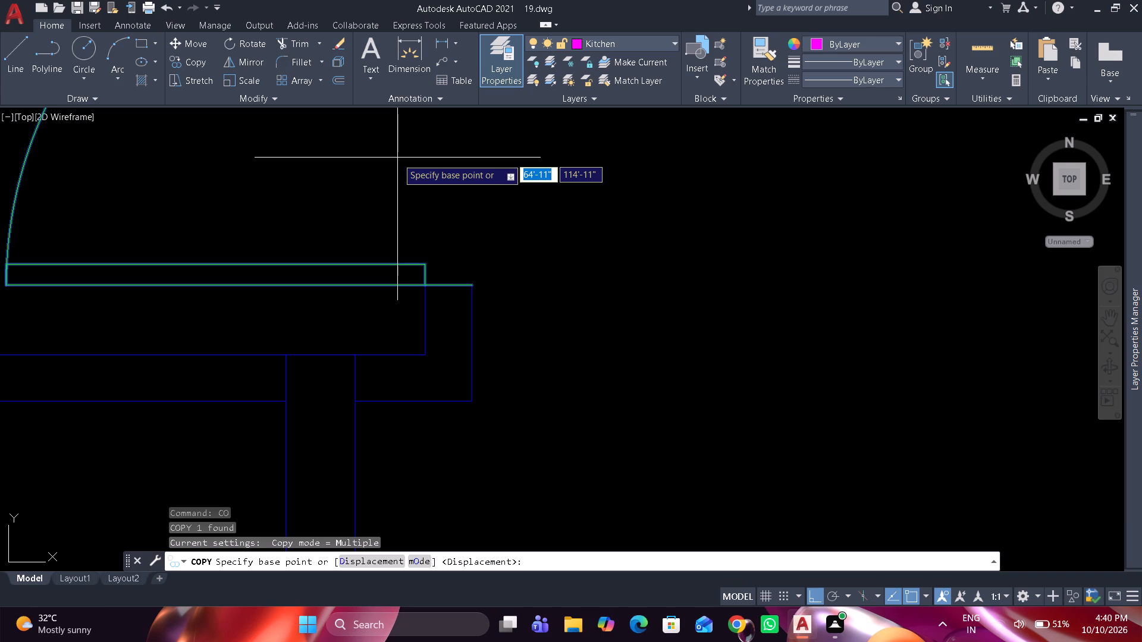
pyautogui.click(423, 288)
pyautogui.scroll(-4, 423, 288)
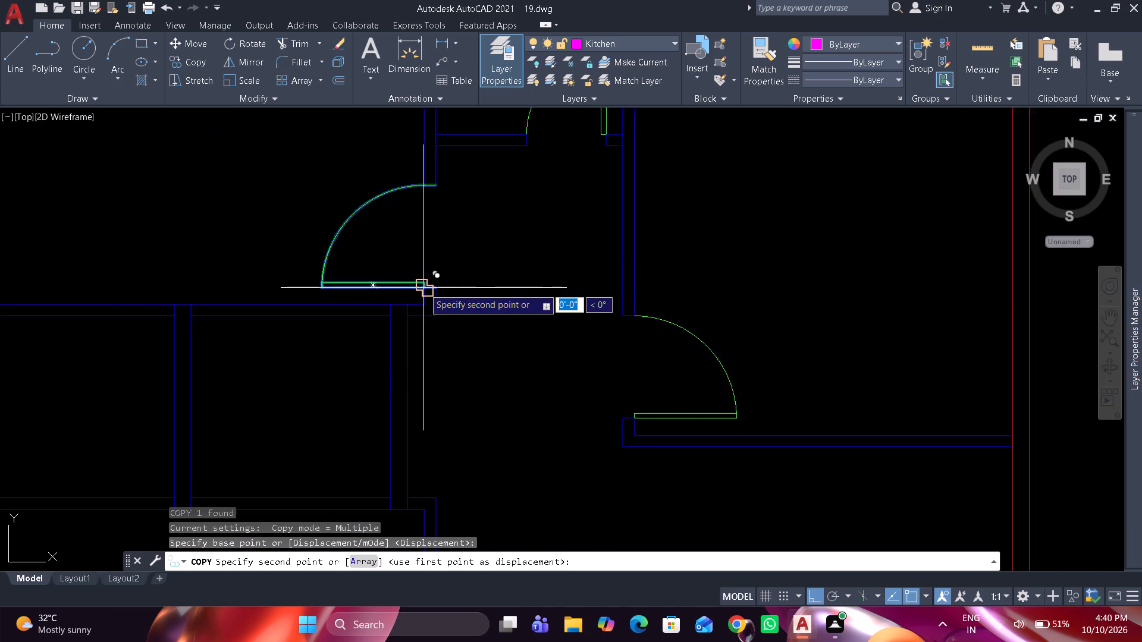
pyautogui.scroll(-2, 423, 288)
pyautogui.moveTo(431, 387); pyautogui.dragTo(397, 213, button='middle')
pyautogui.scroll(5, 400, 309)
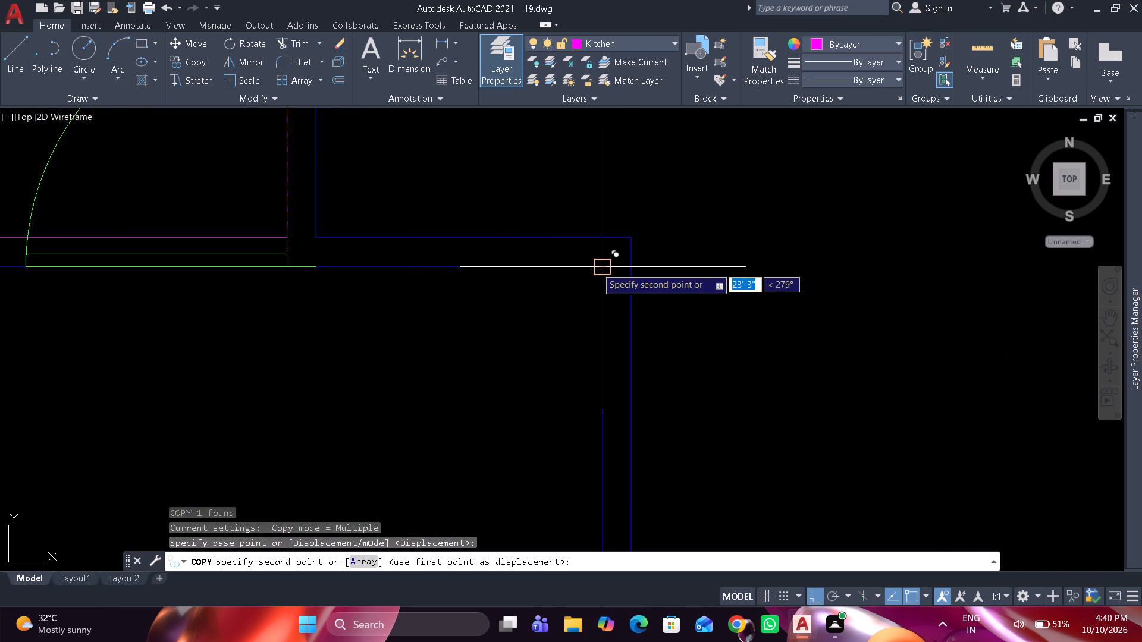
pyautogui.click(600, 267)
pyautogui.press('space')
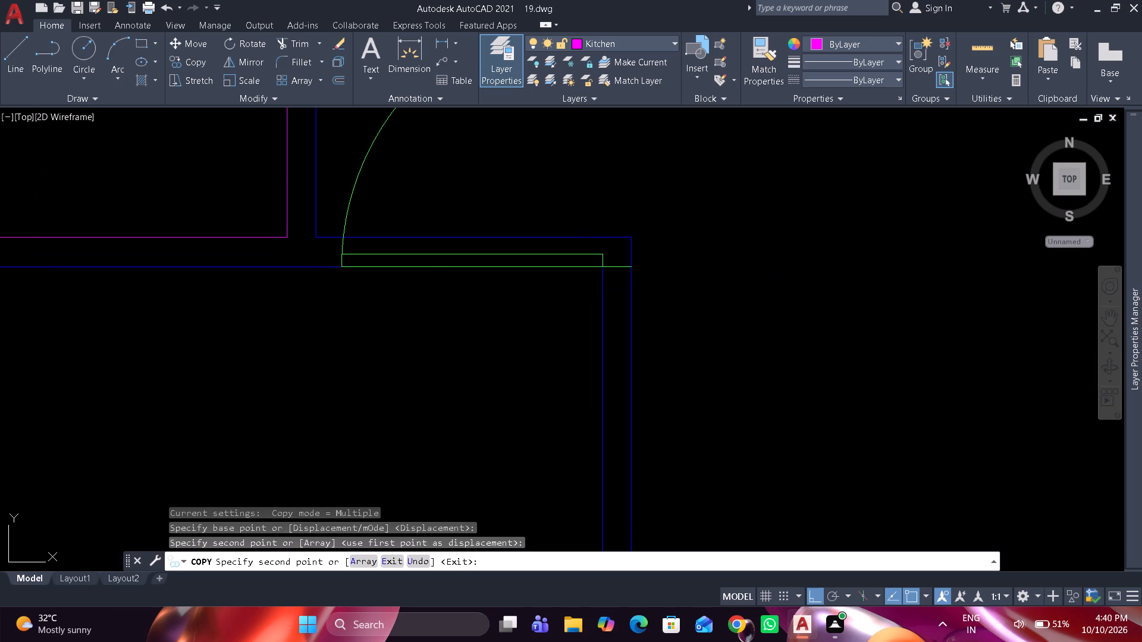
# Move the copied door 6" horizontally along the wall, away from the room's inner corner.
pyautogui.moveTo(578, 269); pyautogui.dragTo(570, 279)
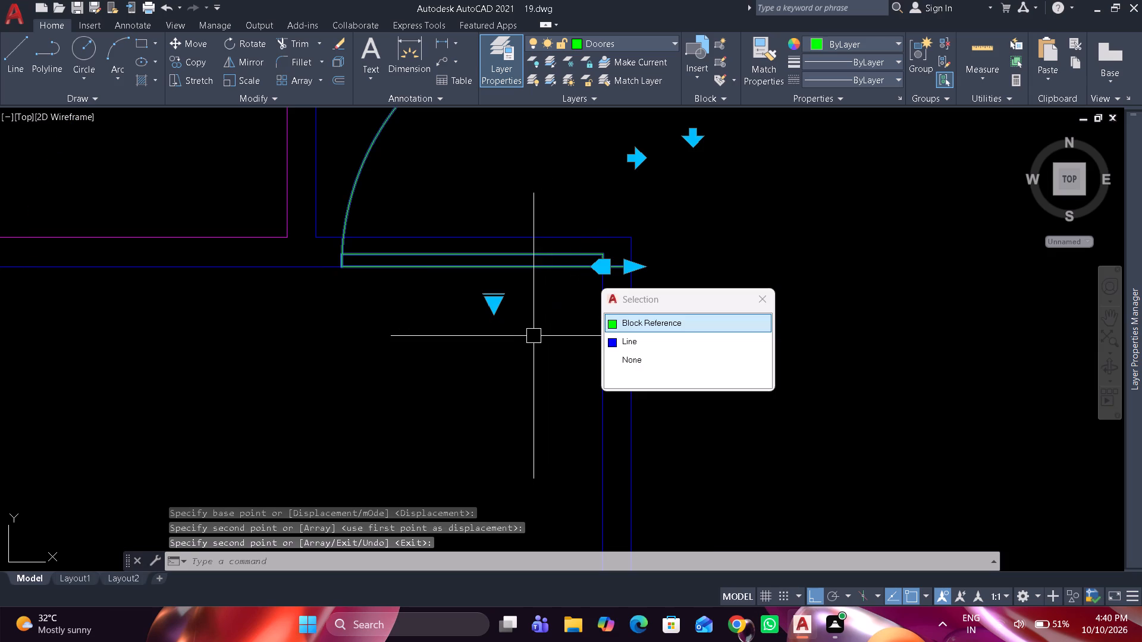
pyautogui.write('m')
pyautogui.press('space')
pyautogui.scroll(1, 572, 310)
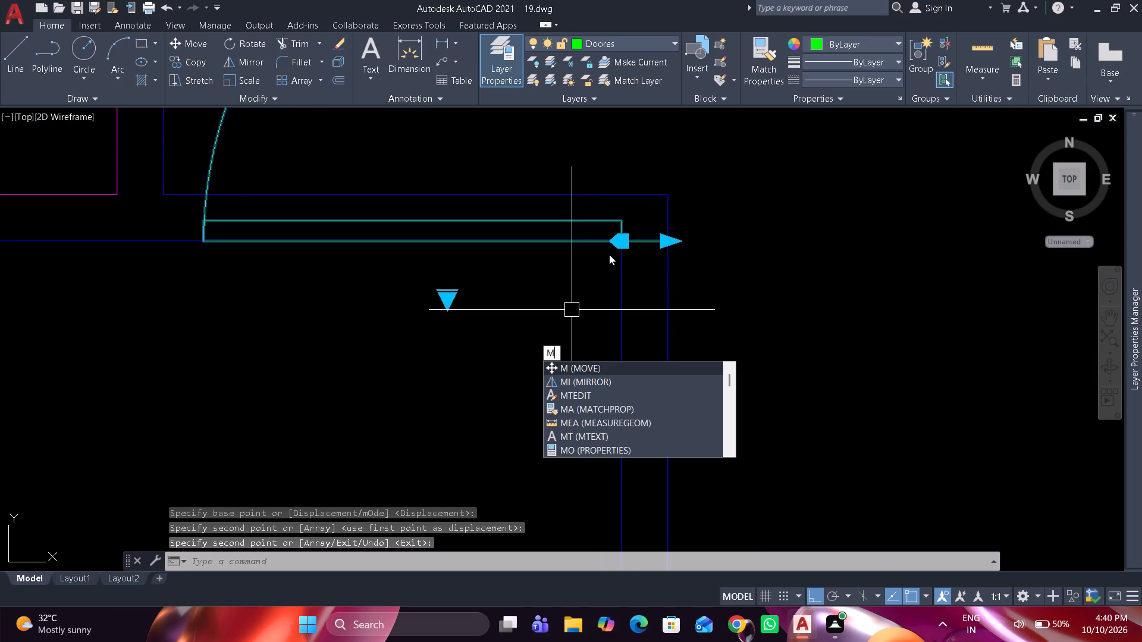
pyautogui.press('space')
pyautogui.click(622, 243)
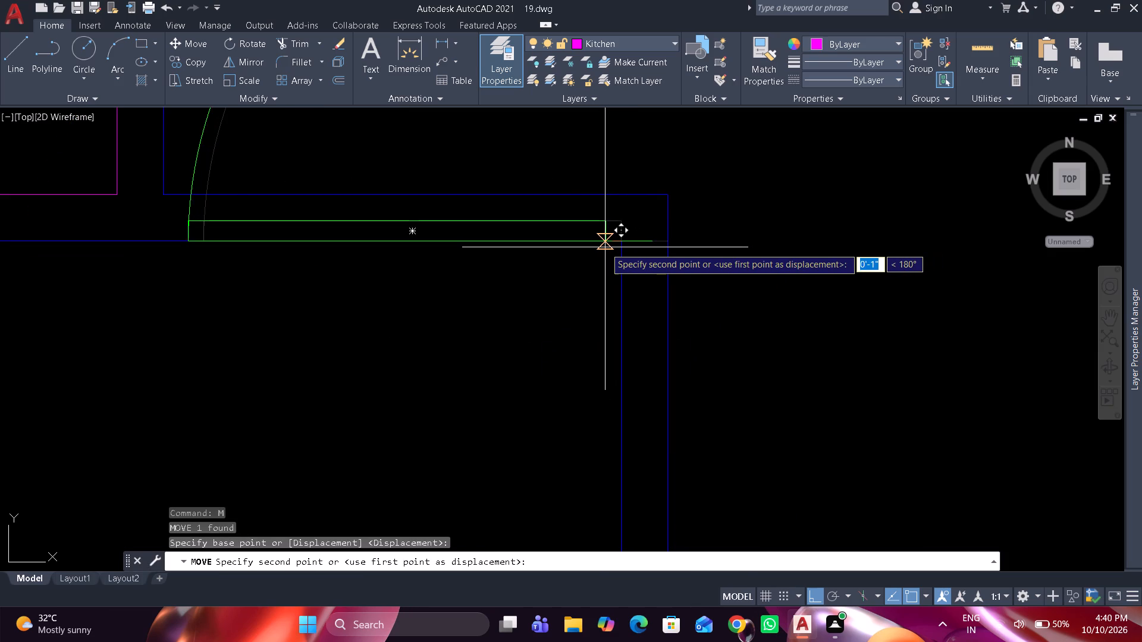
pyautogui.write('6"')
pyautogui.press('Return')
# Rotate the copied door a quarter turn counterclockwise about its hinge corner so it opens into the room below the kitchen.
pyautogui.moveTo(564, 246); pyautogui.dragTo(560, 256)
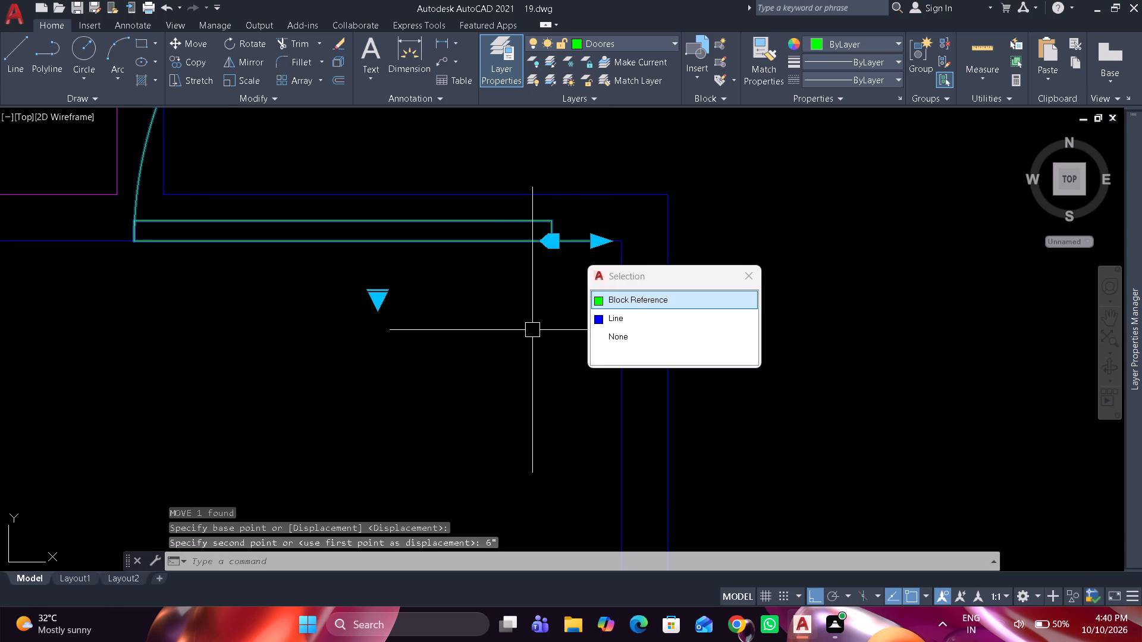
pyautogui.write('ro')
pyautogui.press('space')
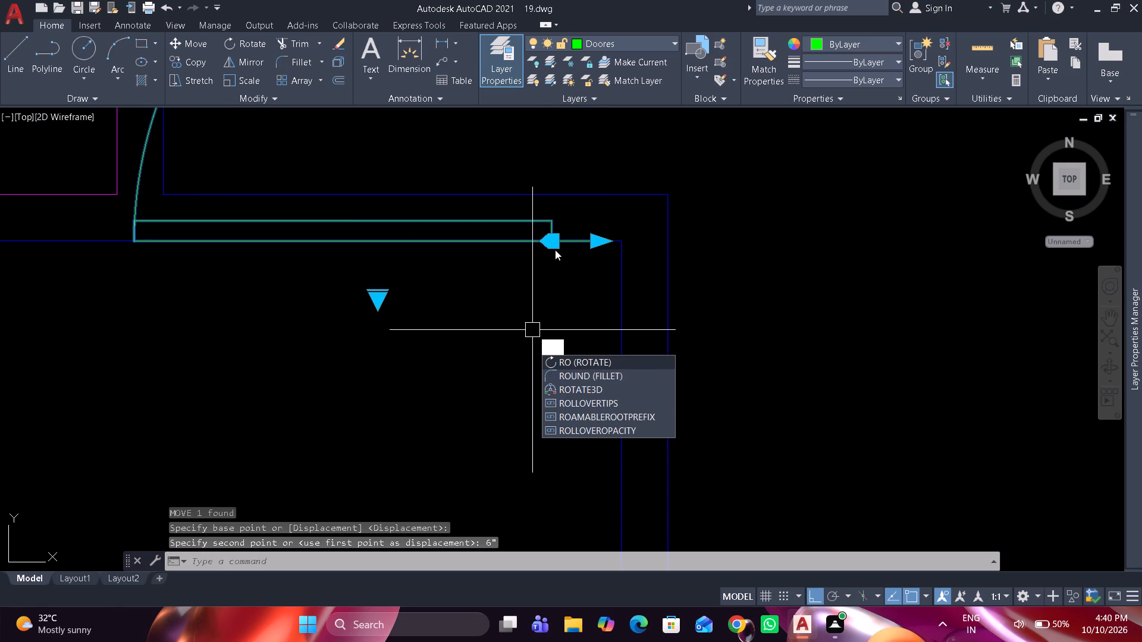
pyautogui.press('space')
pyautogui.moveTo(555, 238); pyautogui.dragTo(560, 222)
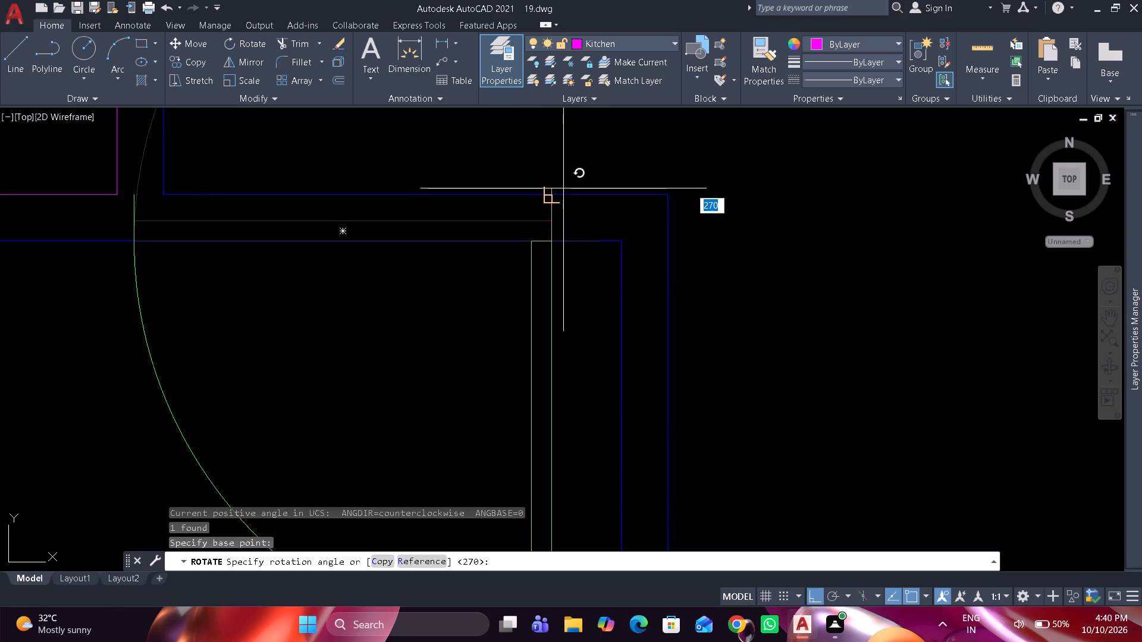
pyautogui.click(563, 188)
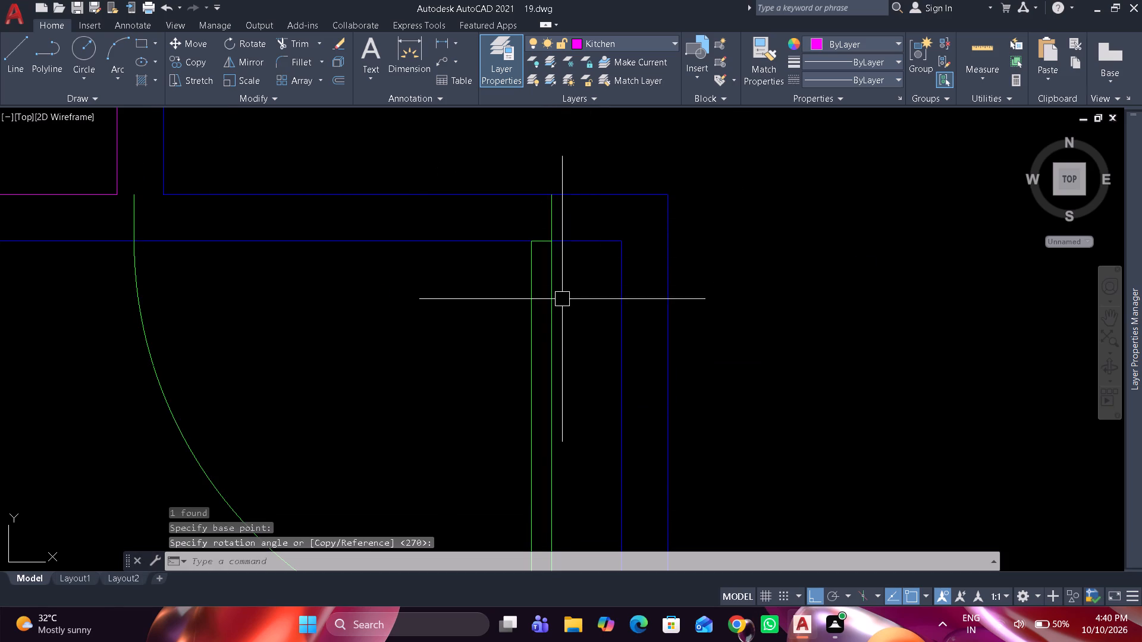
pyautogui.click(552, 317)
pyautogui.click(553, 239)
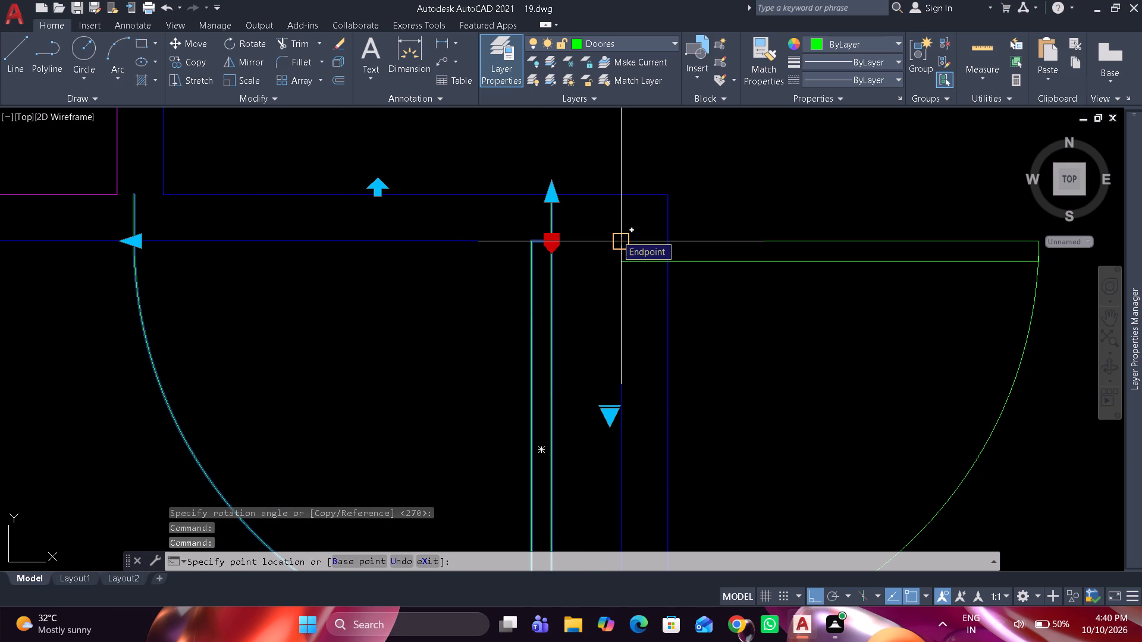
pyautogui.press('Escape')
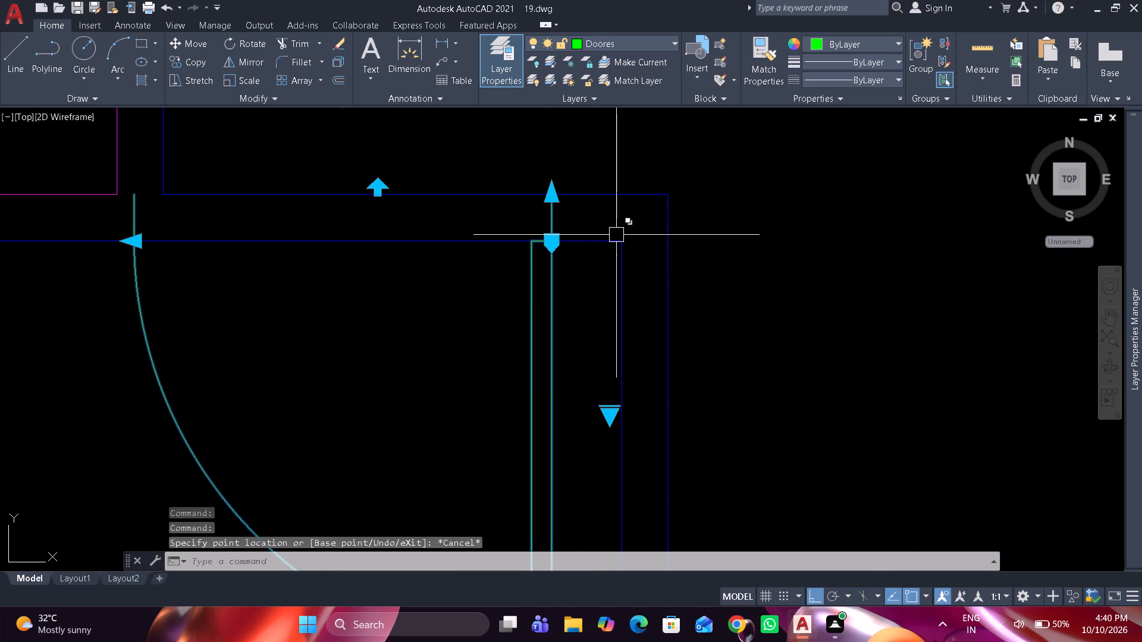
# Move the rotated door horizontally so its hinge corner meets the inner face of the right-hand 4" wall.
pyautogui.press('m')
pyautogui.press('space')
pyautogui.click(548, 247)
pyautogui.click(622, 235)
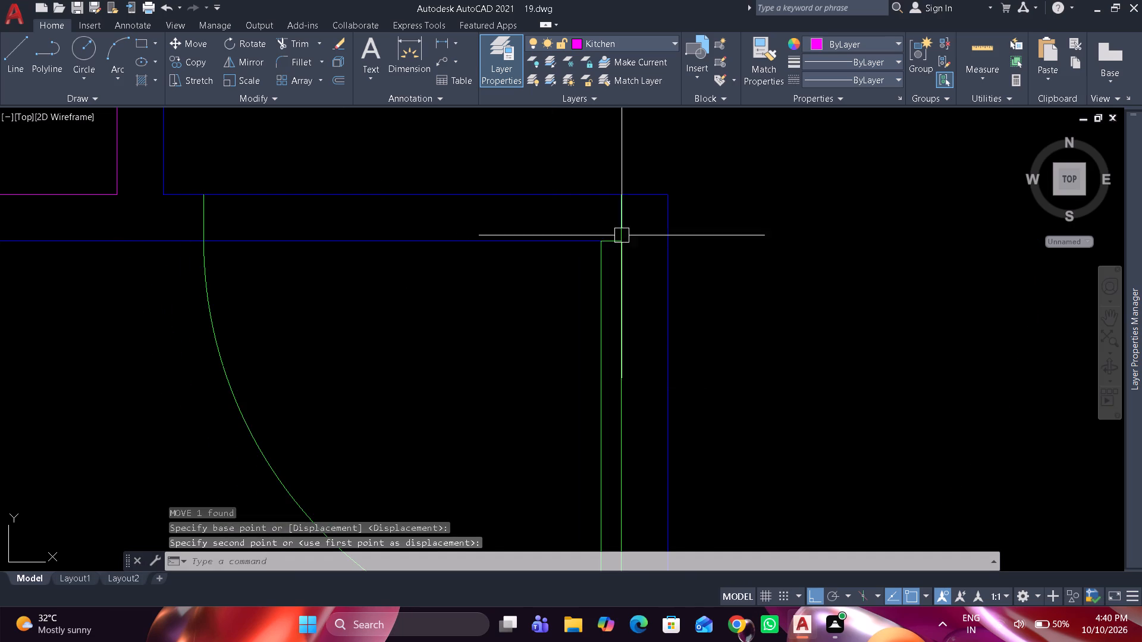
# Draw a jamb line across the wall thickness at each end of the door opening.
pyautogui.write('l')
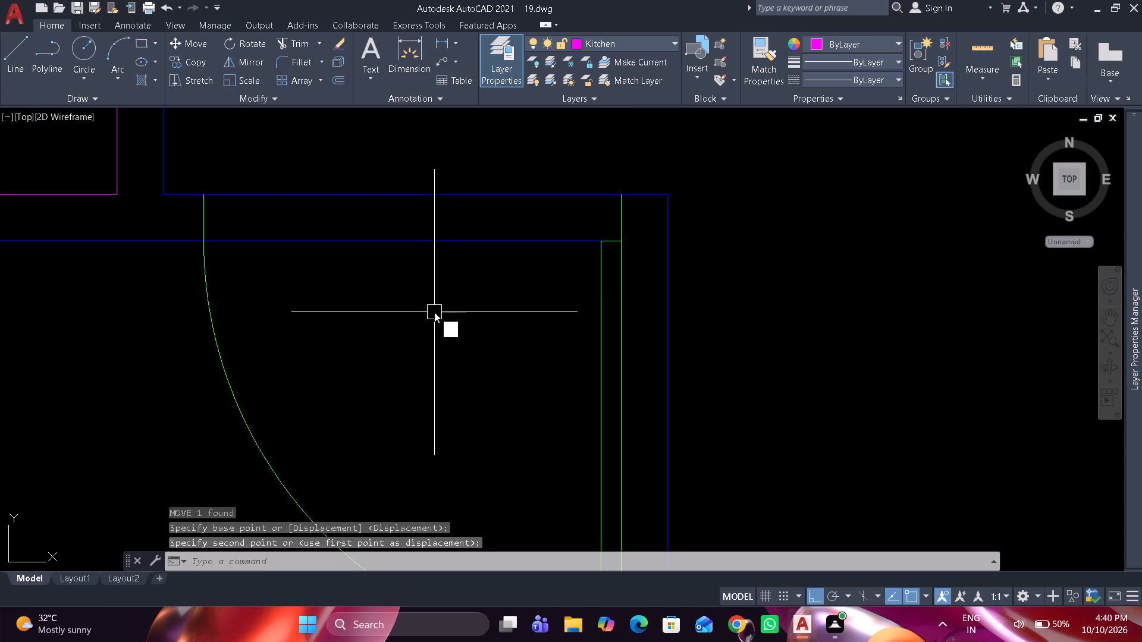
pyautogui.press('space')
pyautogui.click(617, 246)
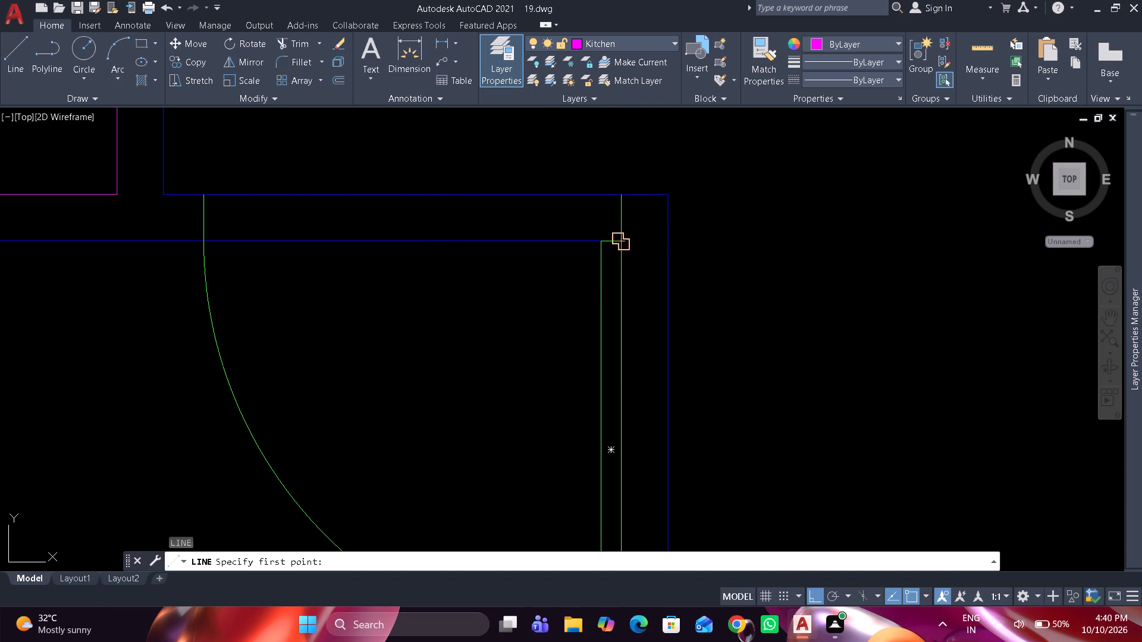
pyautogui.click(622, 200)
pyautogui.press('space')
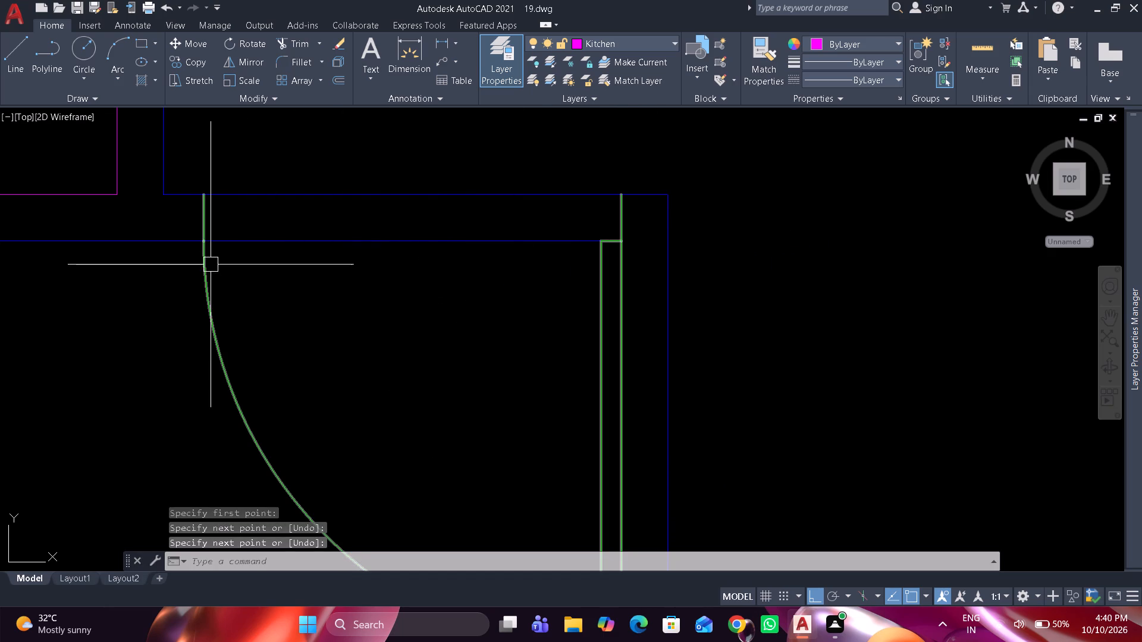
pyautogui.press('space')
pyautogui.moveTo(201, 240); pyautogui.dragTo(200, 234)
pyautogui.click(205, 188)
pyautogui.press('space')
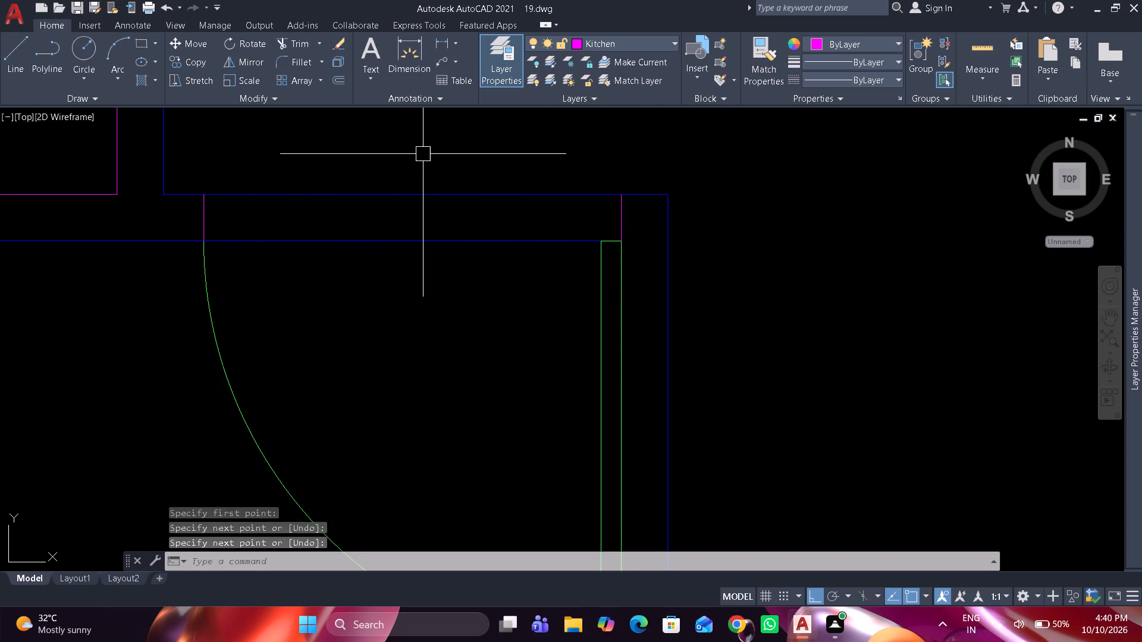
# Trim both wall lines between the two jambs to open the doorway.
pyautogui.press('t')
pyautogui.press('r')
pyautogui.press('space')
pyautogui.click(419, 155)
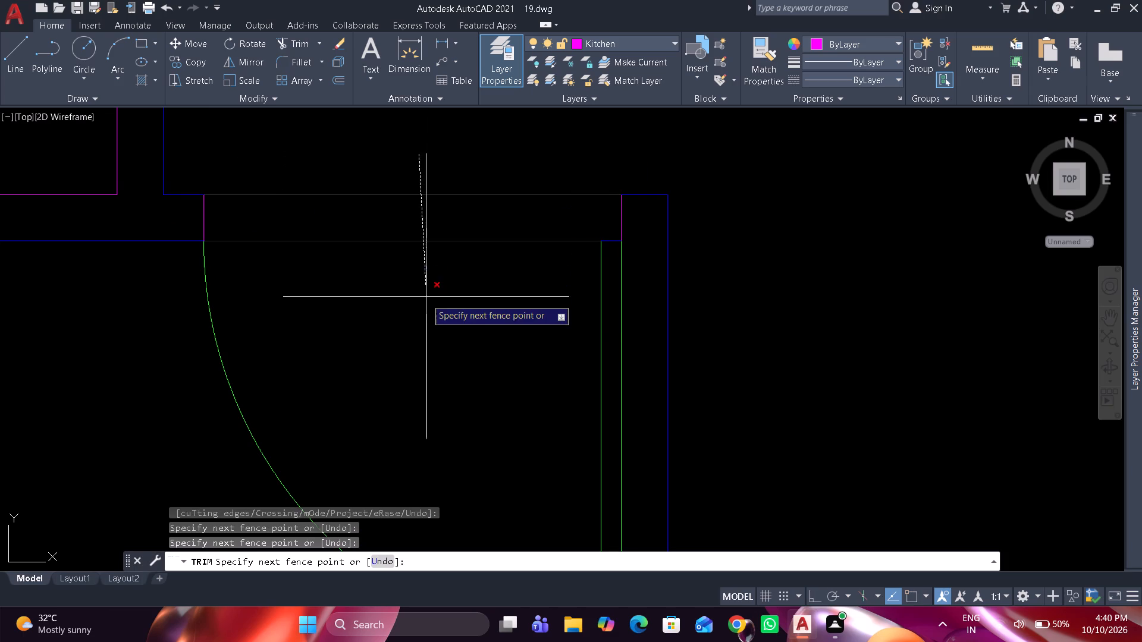
pyautogui.click(426, 306)
pyautogui.press('space')
# Erase the short leftover wall segment at the top of the door leaf.
pyautogui.moveTo(478, 137); pyautogui.dragTo(516, 174)
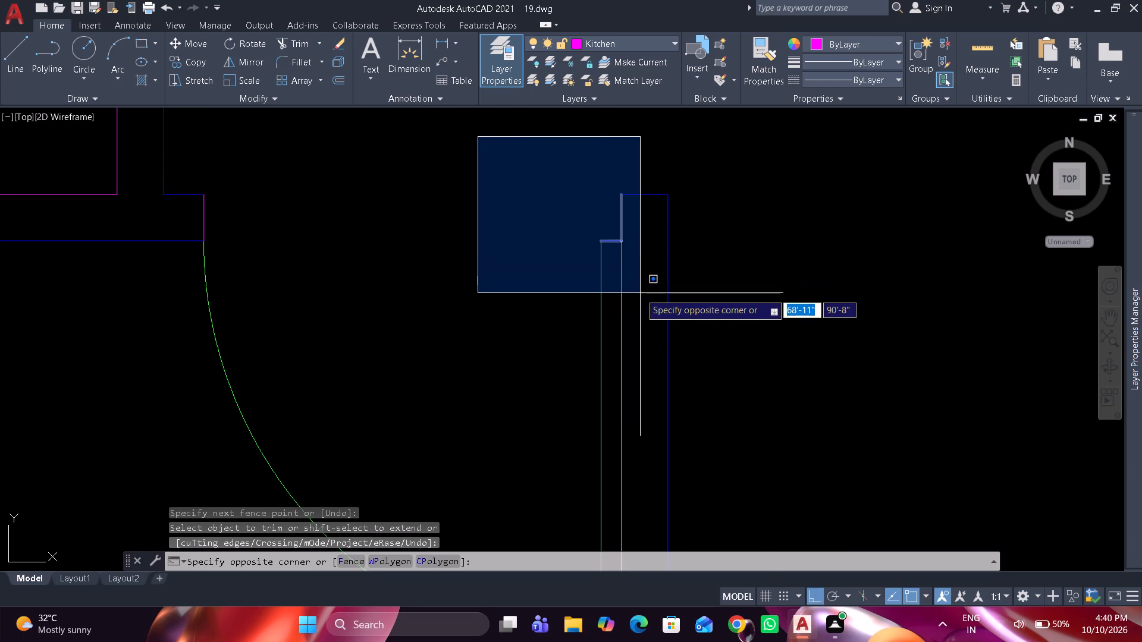
pyautogui.scroll(3, 641, 261)
pyautogui.click(641, 261)
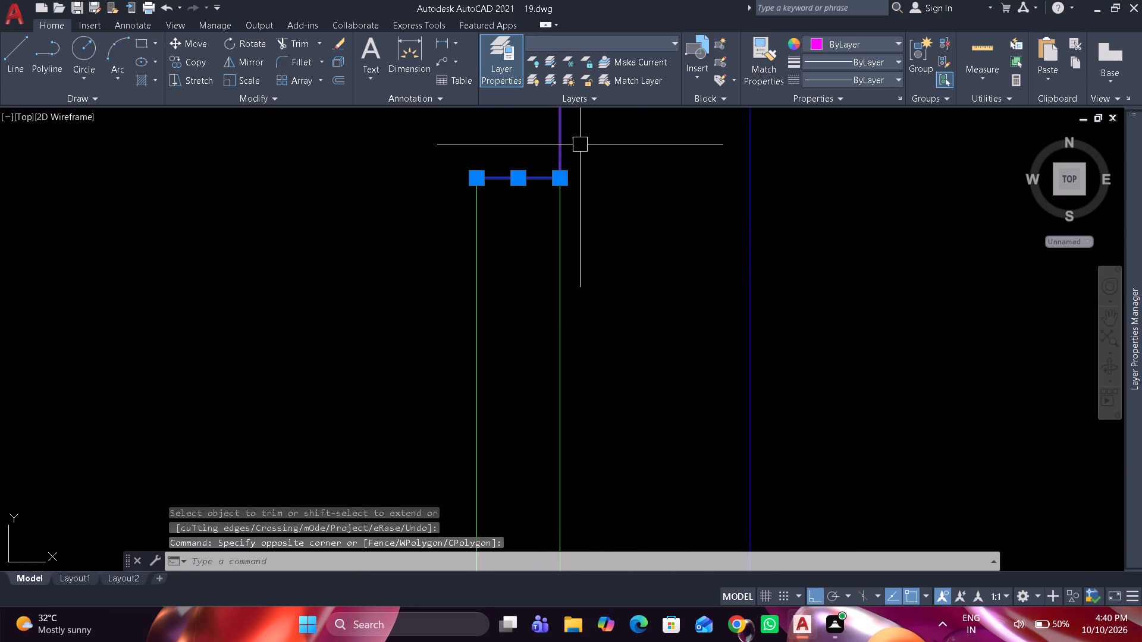
pyautogui.press('Escape')
pyautogui.moveTo(444, 155); pyautogui.dragTo(513, 166)
pyautogui.click(625, 208)
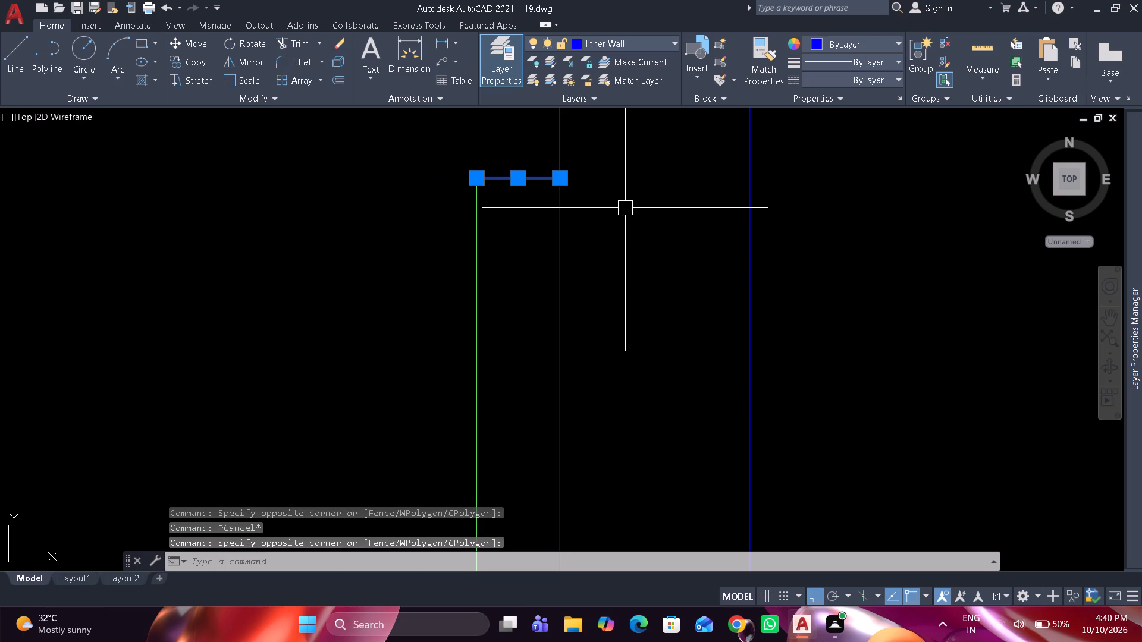
pyautogui.write('e')
pyautogui.press('space')
# Move the two jamb lines of the new doorway to the Inner Wall layer.
pyautogui.scroll(-3, 625, 208)
pyautogui.moveTo(628, 216); pyautogui.dragTo(665, 342, button='middle')
pyautogui.scroll(-1, 665, 342)
pyautogui.moveTo(608, 241); pyautogui.dragTo(634, 304)
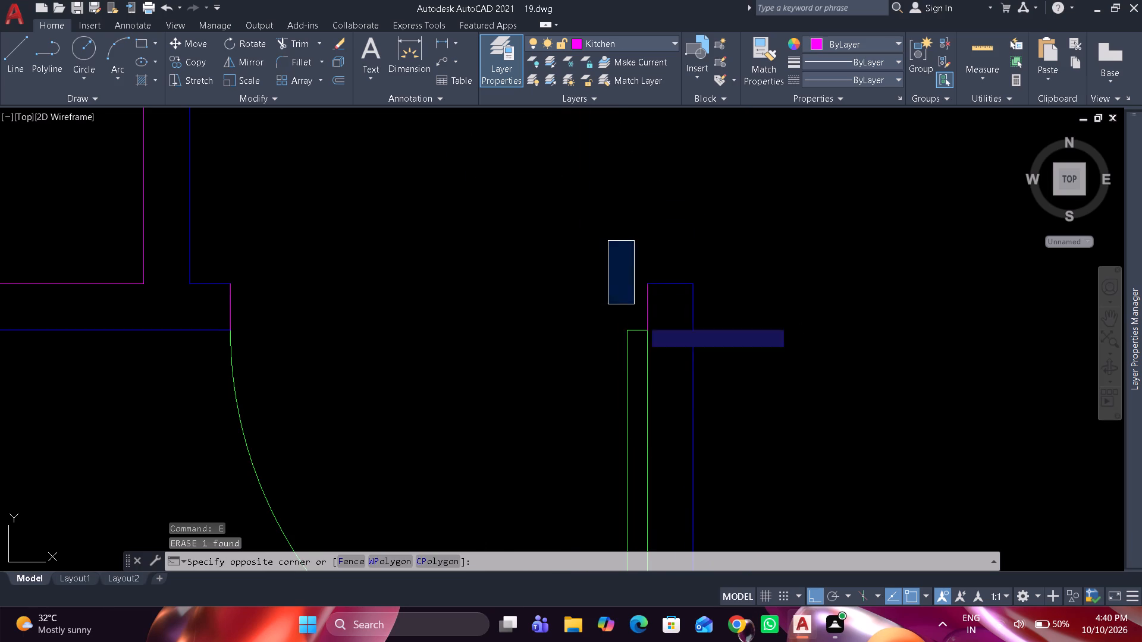
pyautogui.click(660, 374)
pyautogui.moveTo(218, 263); pyautogui.dragTo(222, 270)
pyautogui.moveTo(278, 374); pyautogui.dragTo(278, 363)
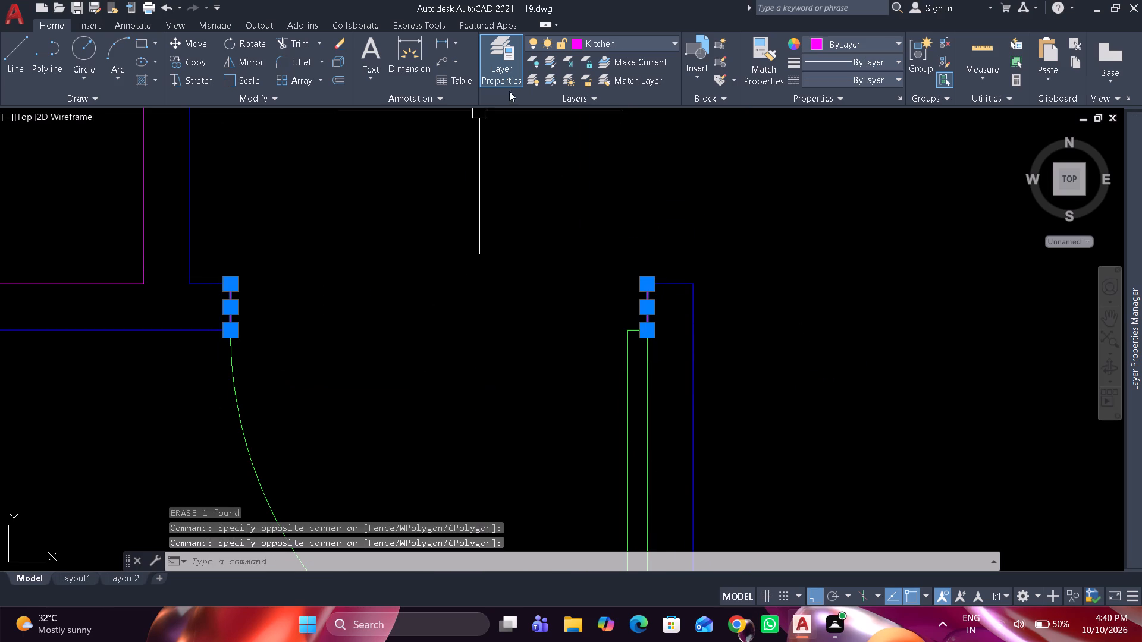
pyautogui.click(630, 46)
pyautogui.click(616, 117)
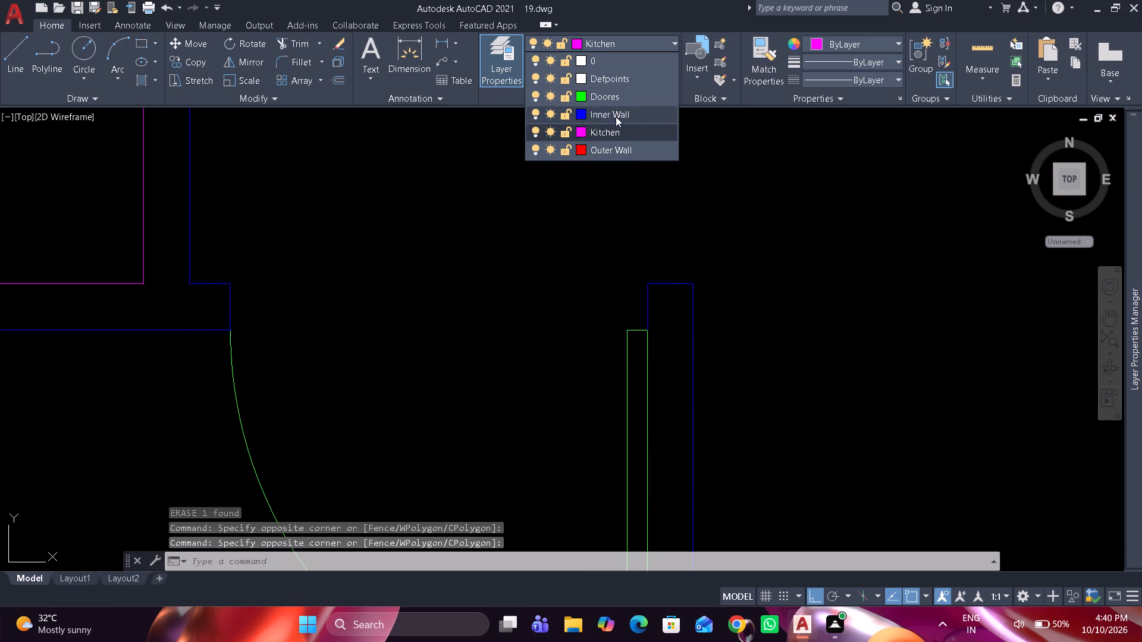
pyautogui.press('Escape')
# Make layer 0 the current layer.
pyautogui.click(652, 44)
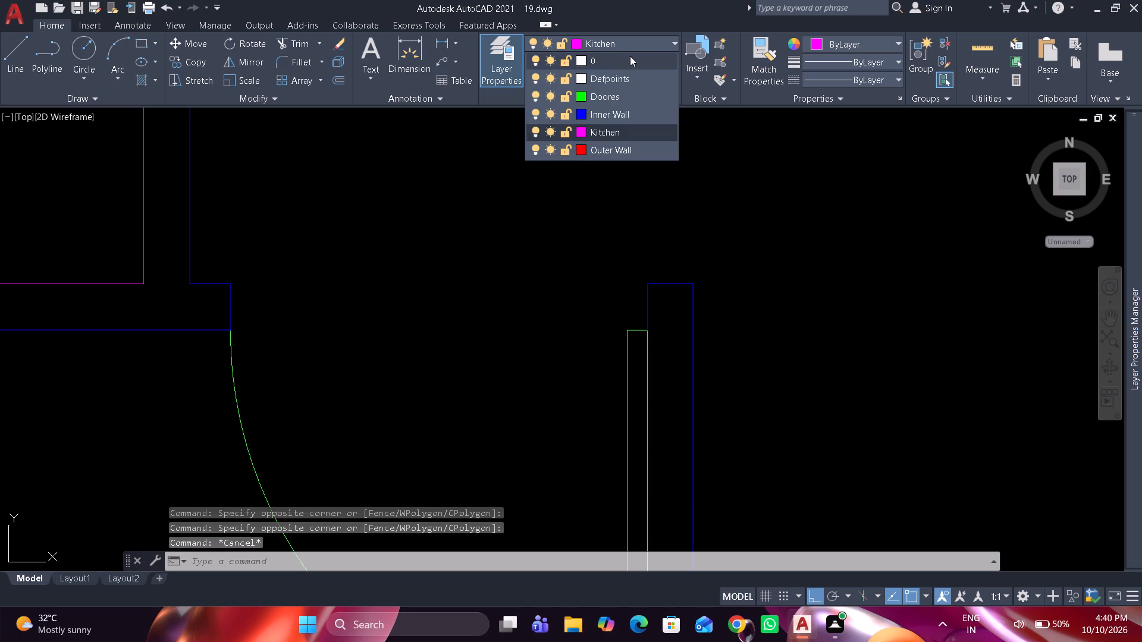
pyautogui.click(621, 60)
pyautogui.press('Escape')
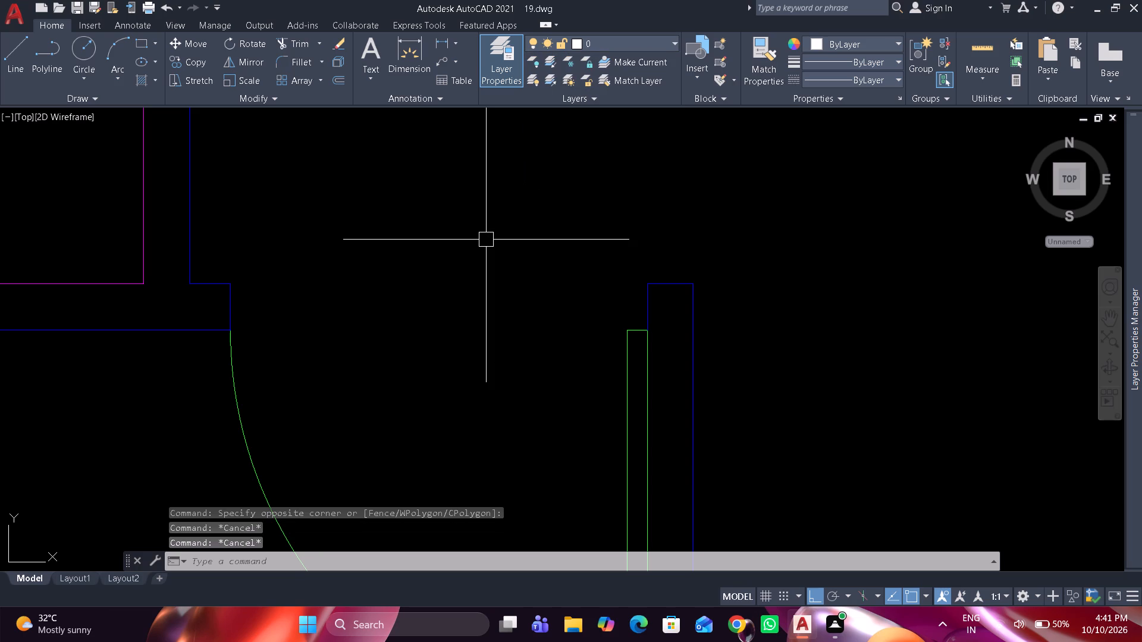
# Save the drawing.
pyautogui.hotkey('ctrl', 's')
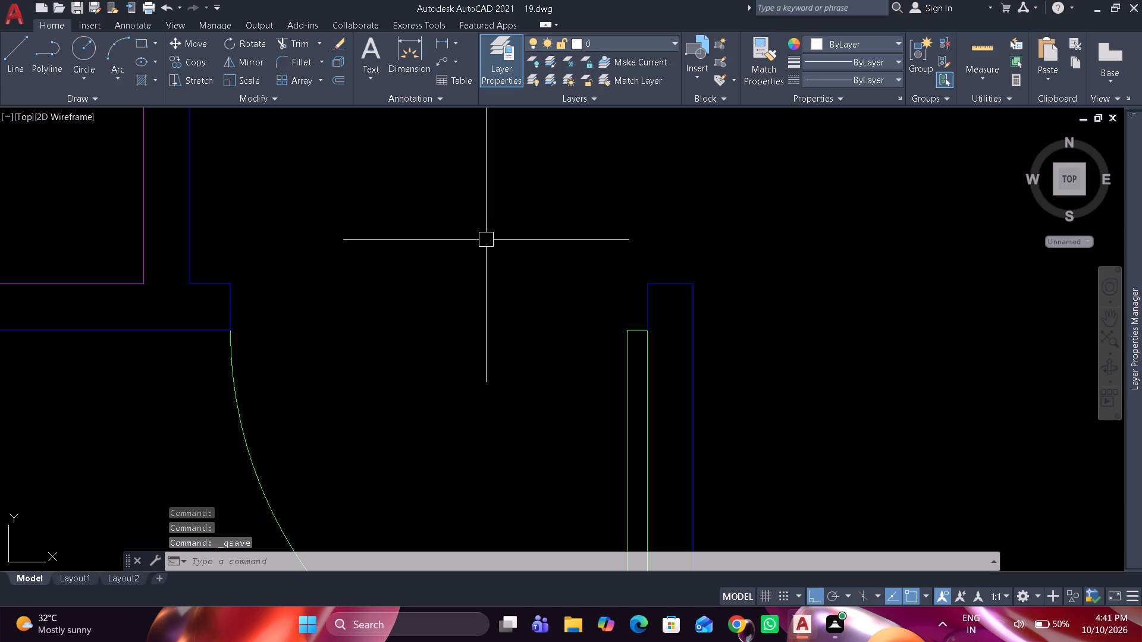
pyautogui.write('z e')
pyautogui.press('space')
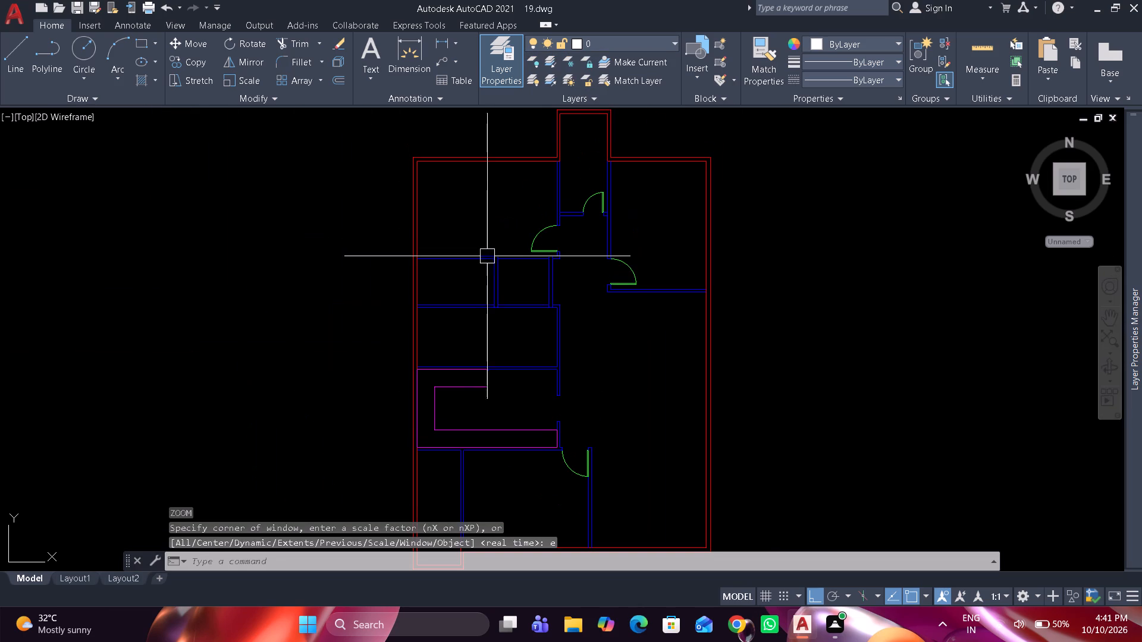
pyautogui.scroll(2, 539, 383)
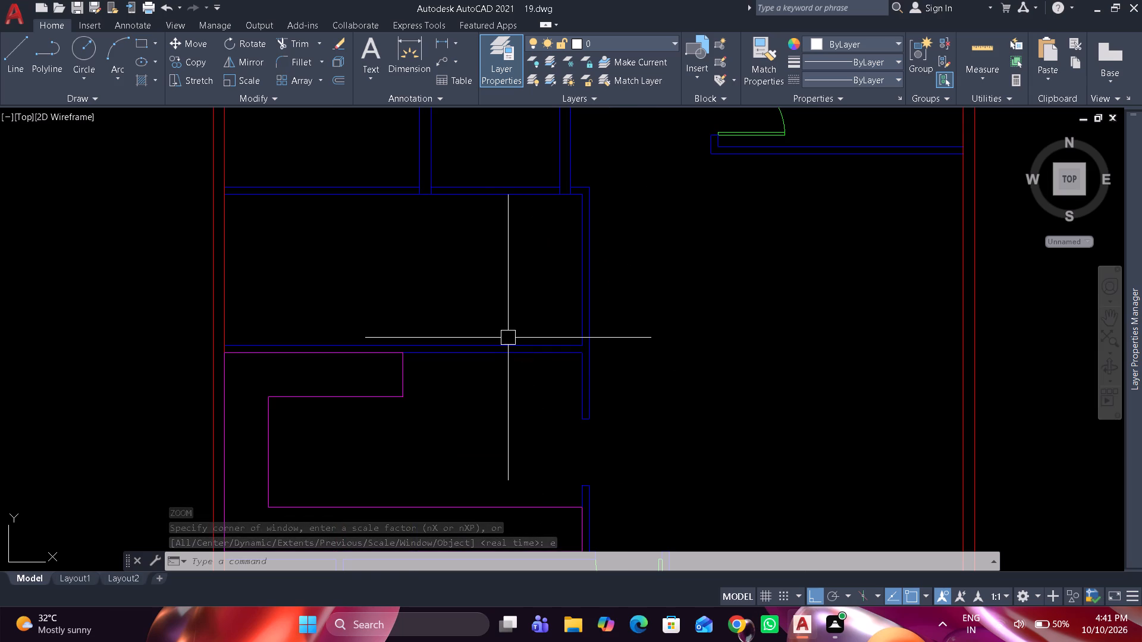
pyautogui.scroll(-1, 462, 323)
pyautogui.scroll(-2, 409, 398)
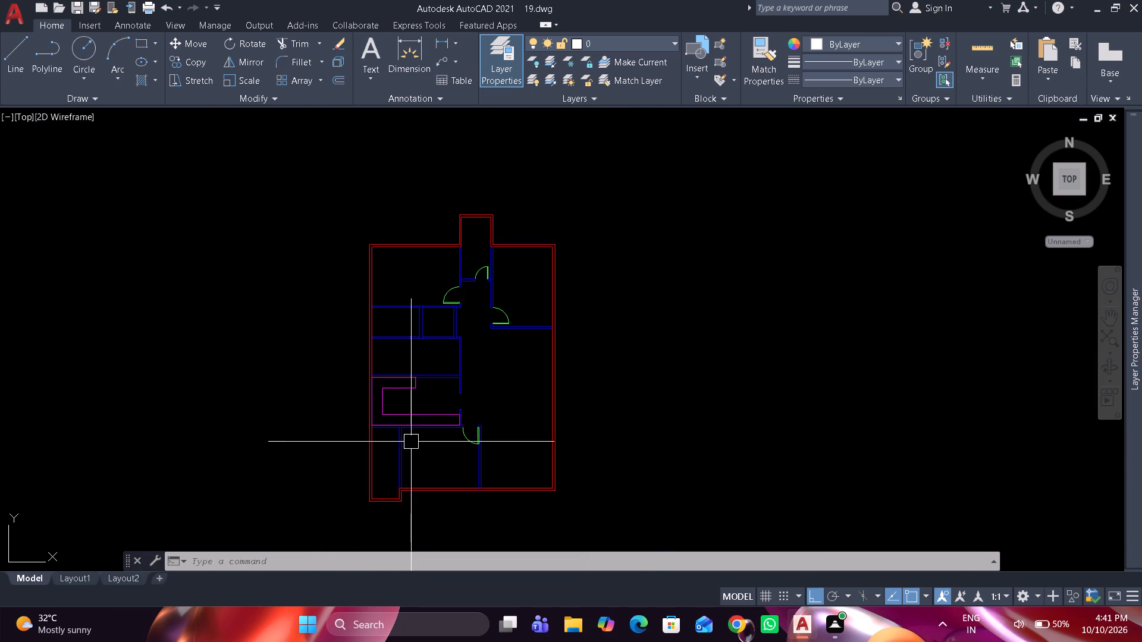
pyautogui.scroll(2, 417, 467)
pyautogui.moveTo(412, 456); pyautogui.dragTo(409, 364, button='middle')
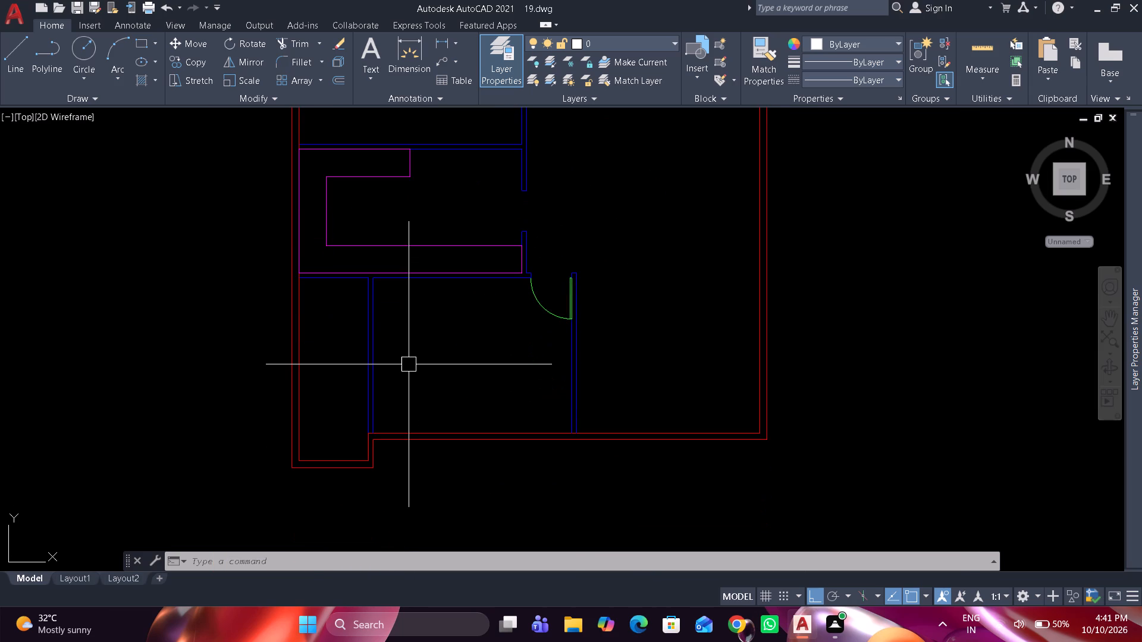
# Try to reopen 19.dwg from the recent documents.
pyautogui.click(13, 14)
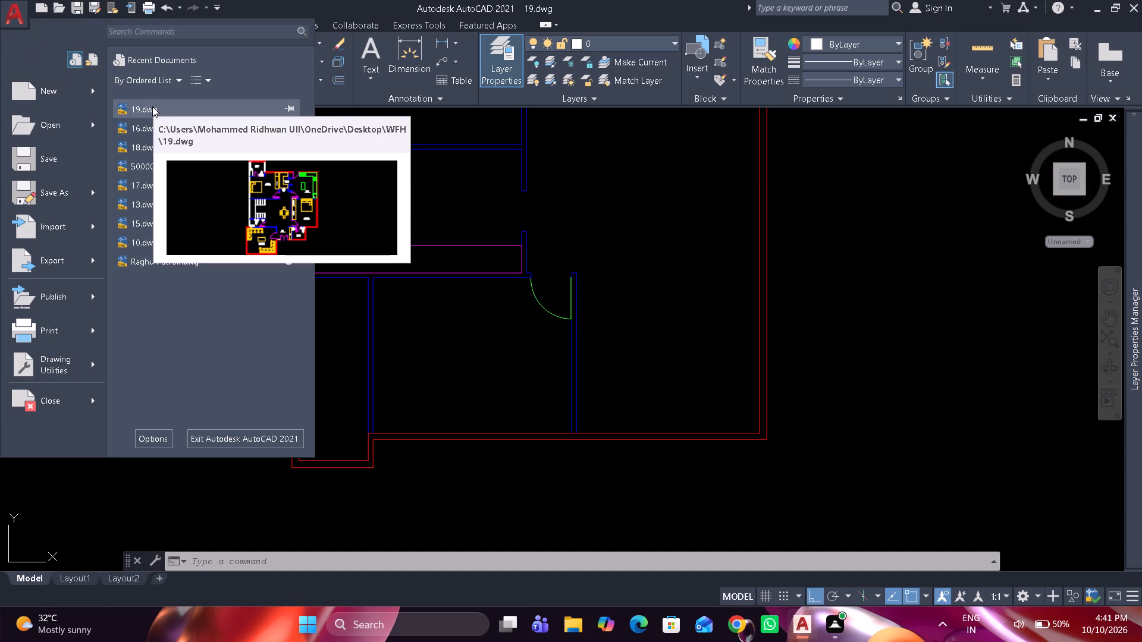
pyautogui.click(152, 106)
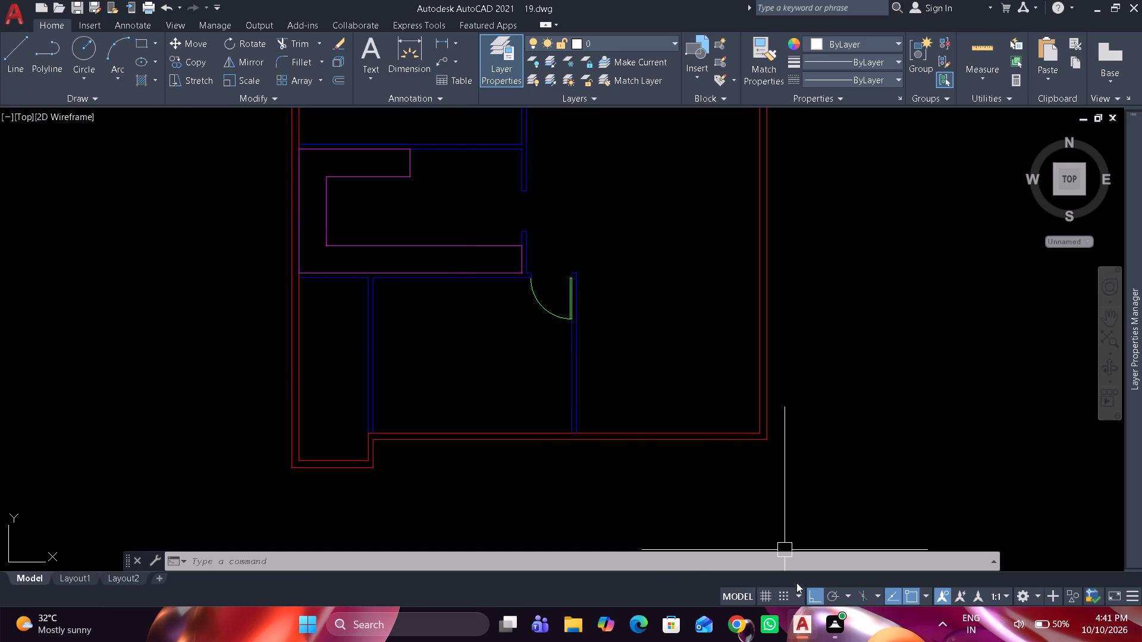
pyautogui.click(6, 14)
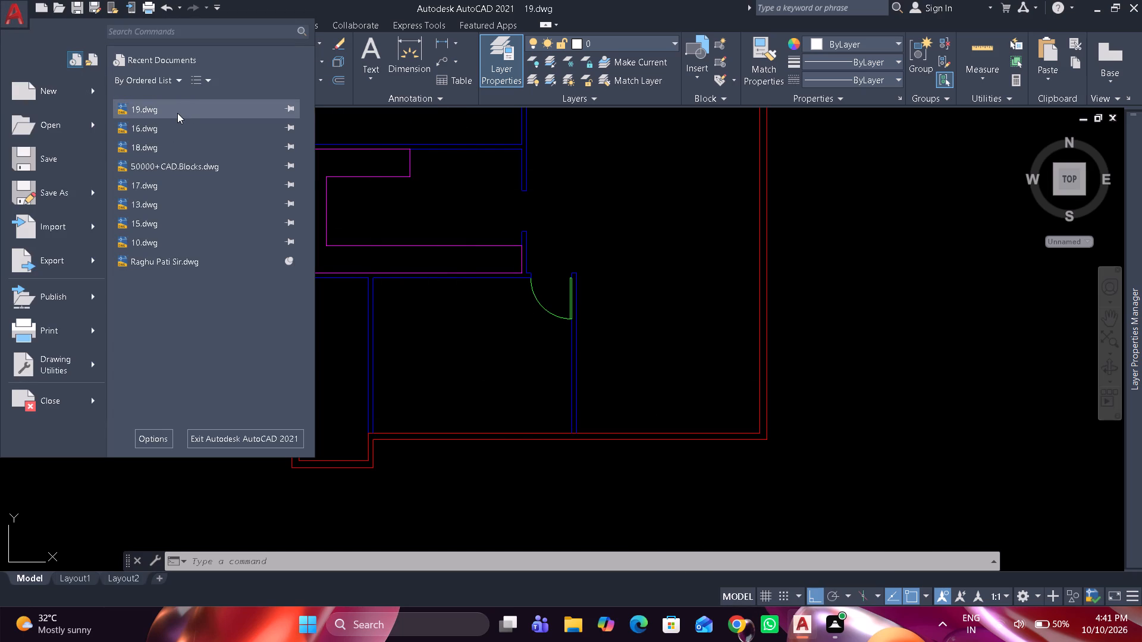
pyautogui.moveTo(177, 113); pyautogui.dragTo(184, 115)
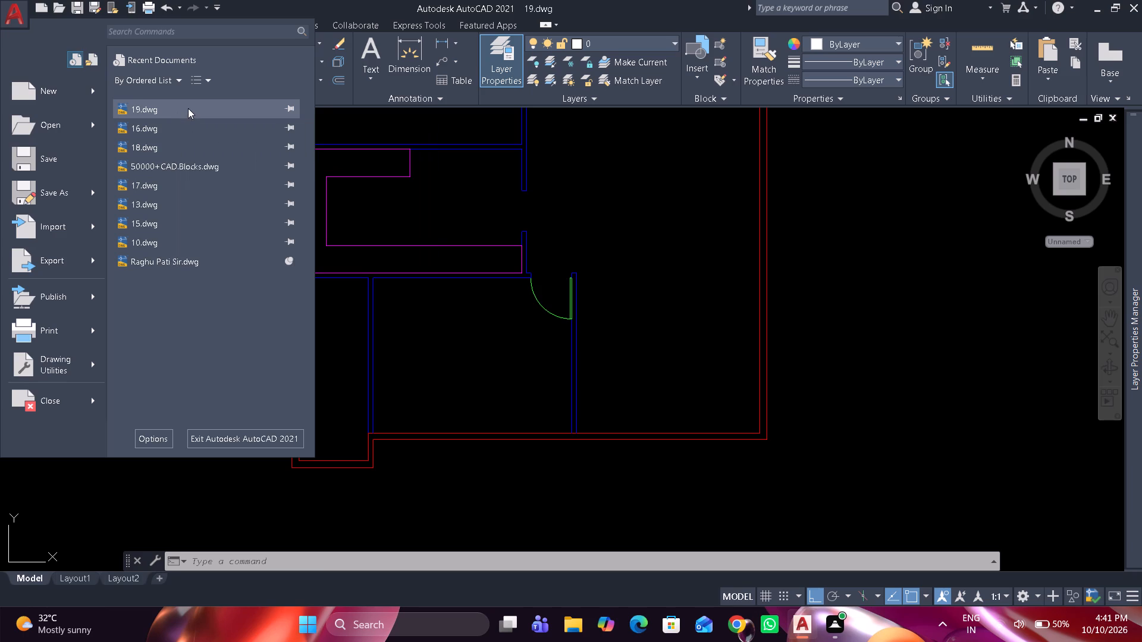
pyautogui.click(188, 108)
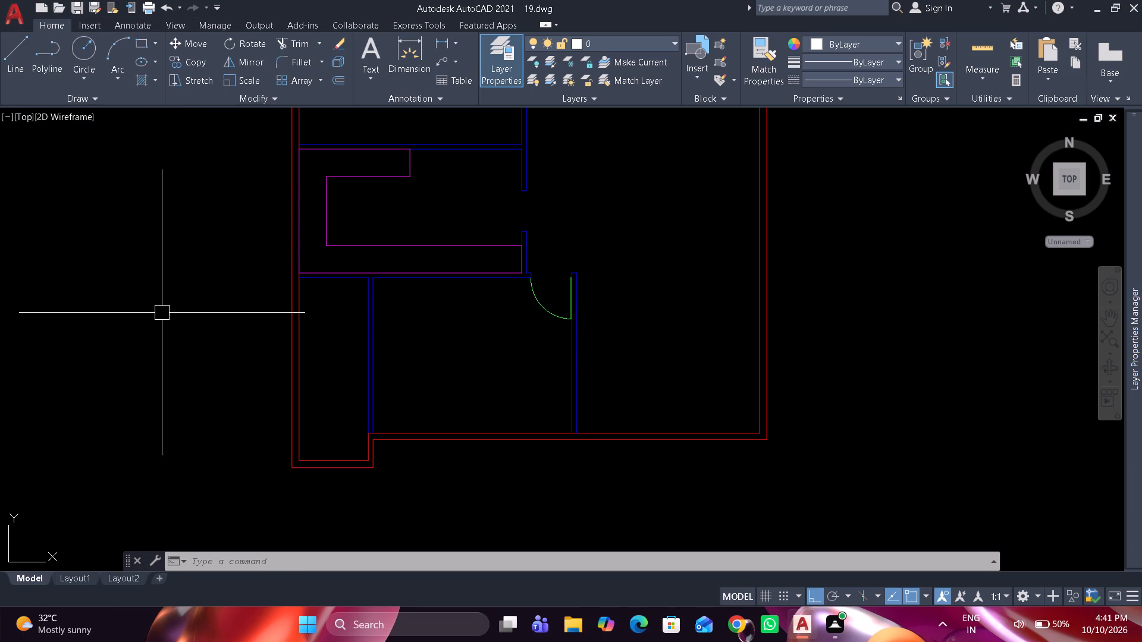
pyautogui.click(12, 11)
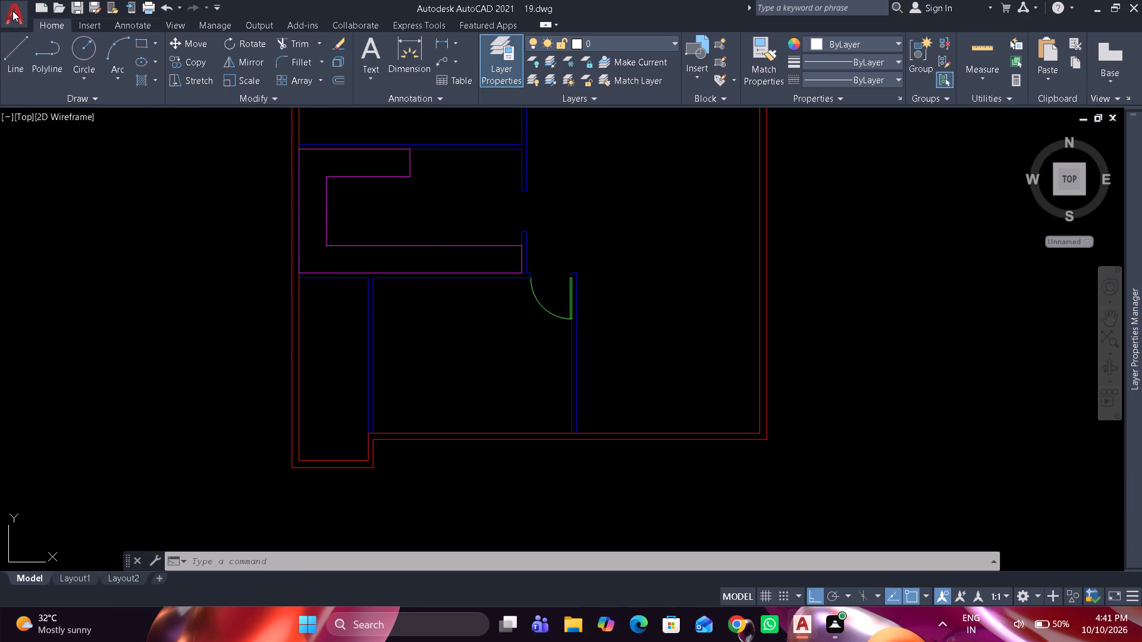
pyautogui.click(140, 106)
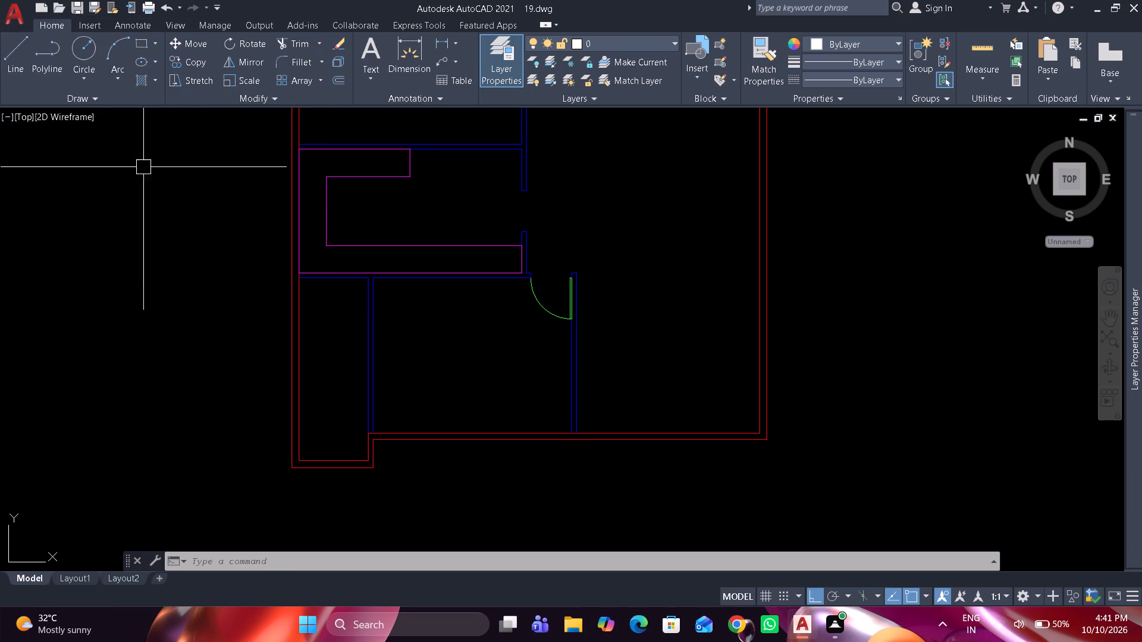
# Fit the whole floor plan in view and save the drawing again.
pyautogui.middleClick(196, 252)
pyautogui.middleClick(196, 252)
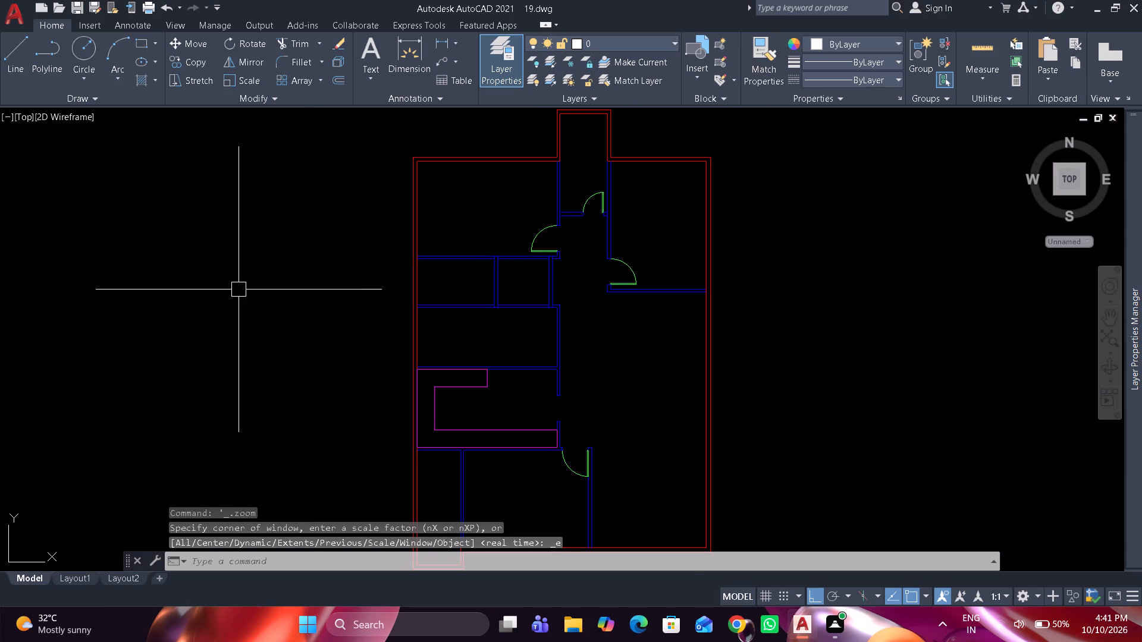
pyautogui.hotkey('ctrl', 's')
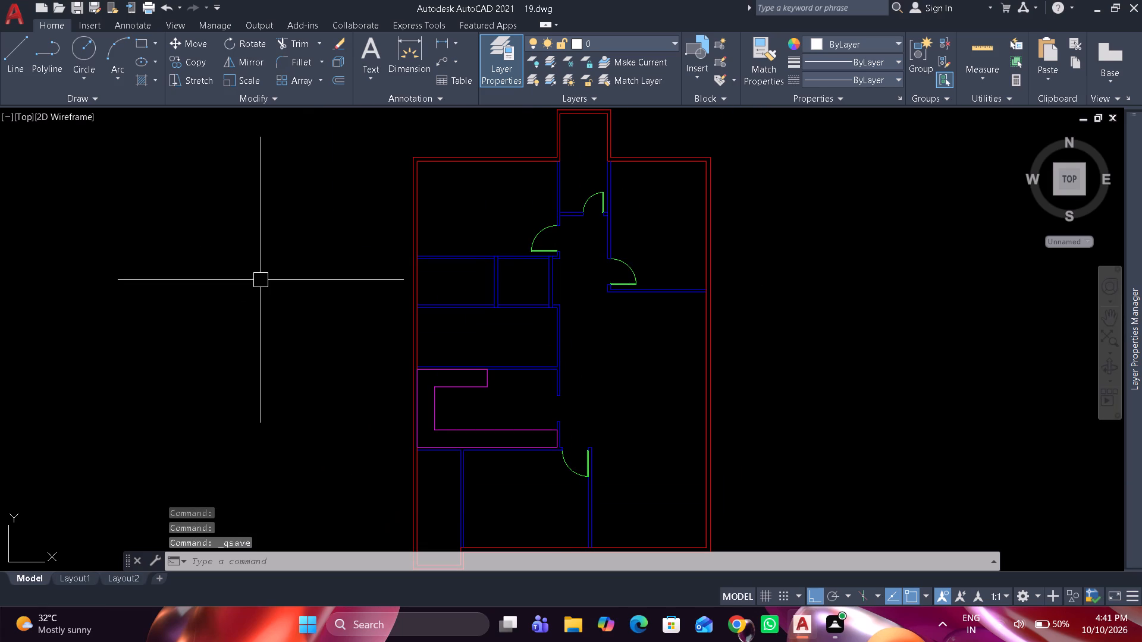
# Switch to File Explorer and locate the AutoCAD drawing 19 in the WFH folder.
pyautogui.click(575, 611)
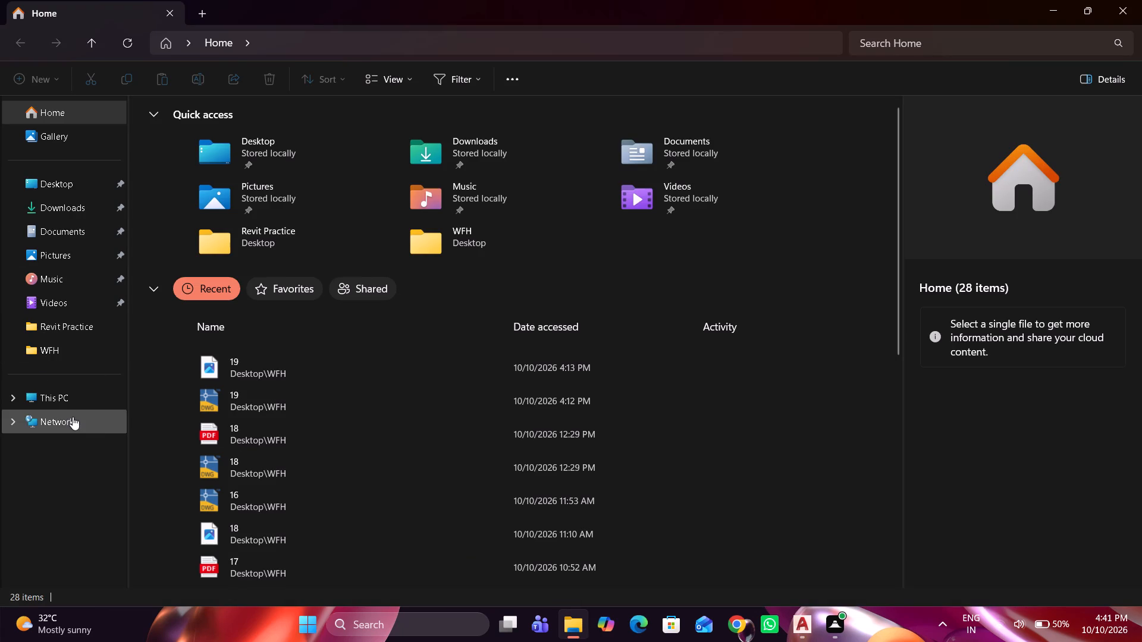
pyautogui.click(59, 357)
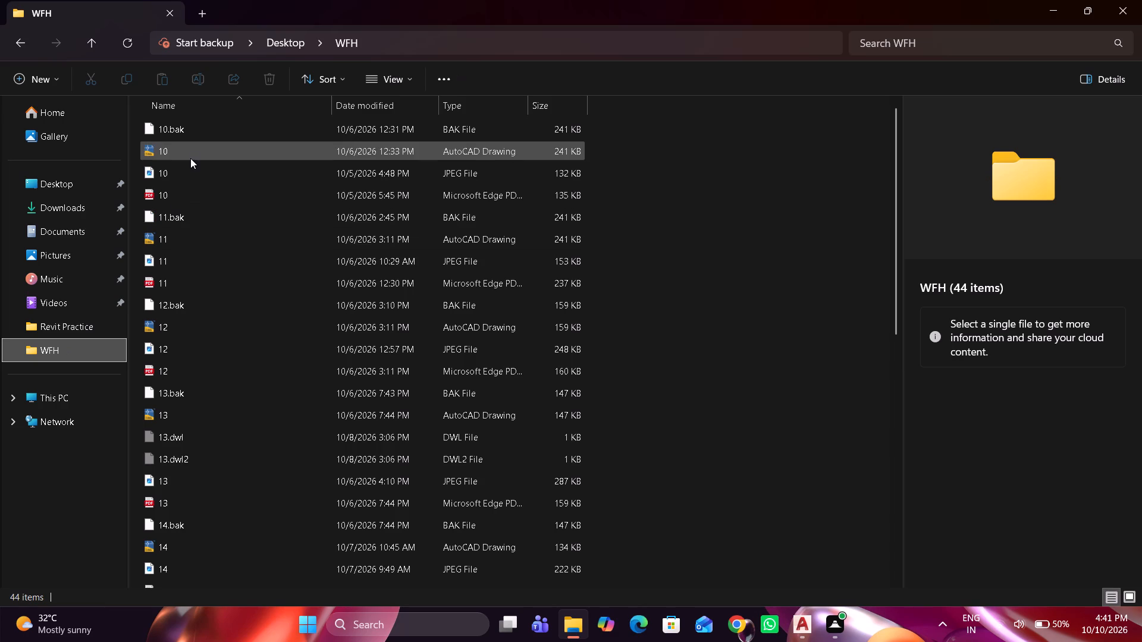
pyautogui.scroll(-20, 192, 153)
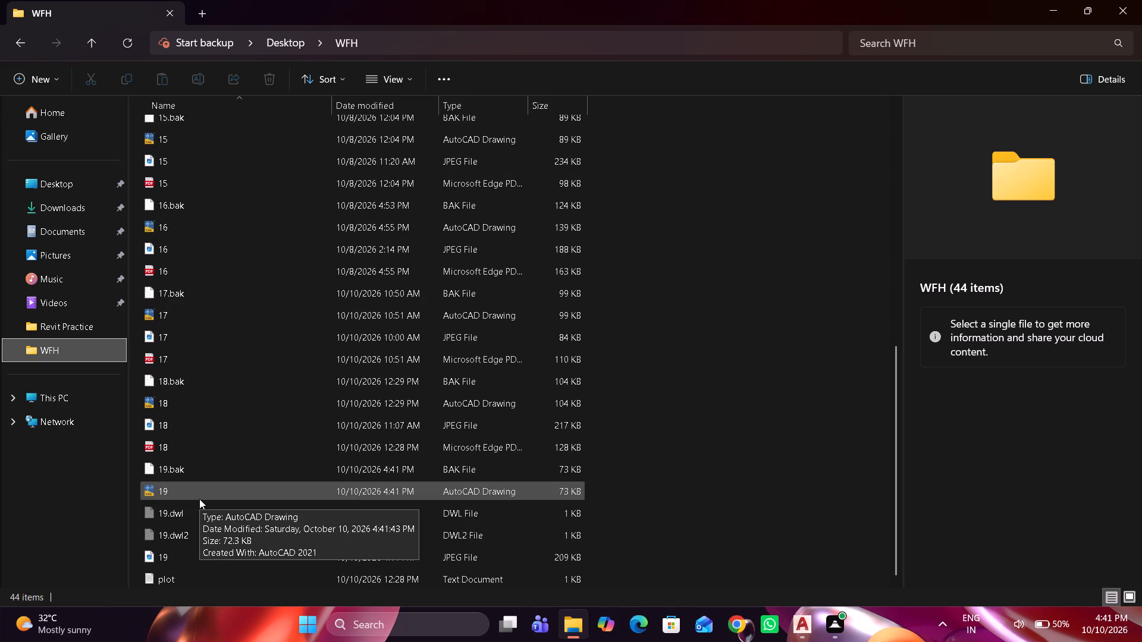
pyautogui.click(199, 499)
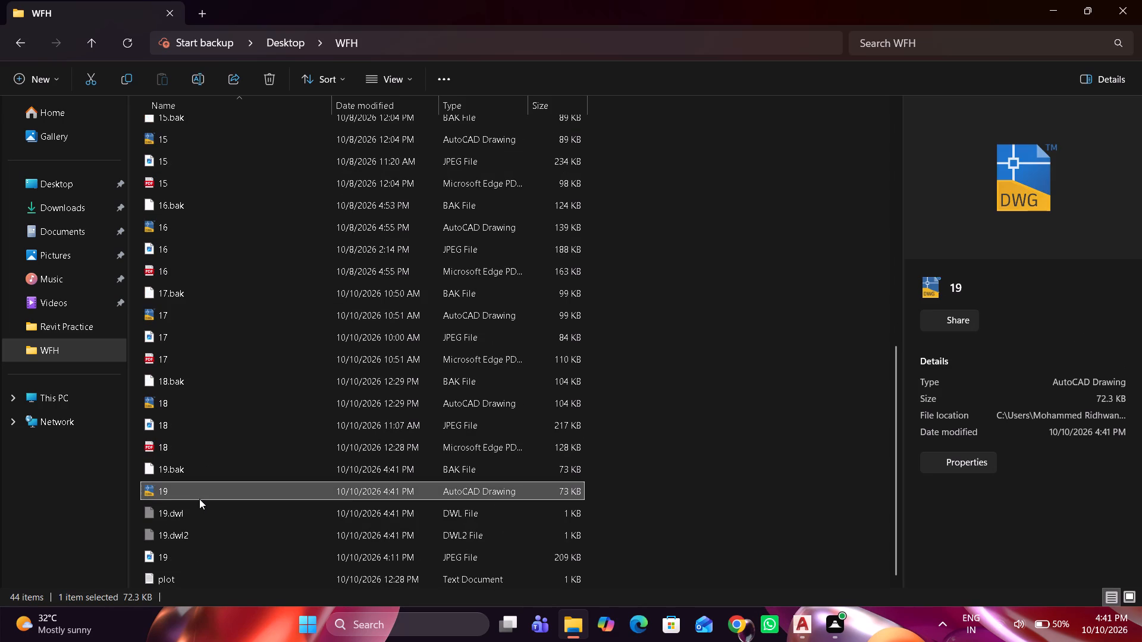
pyautogui.click(800, 623)
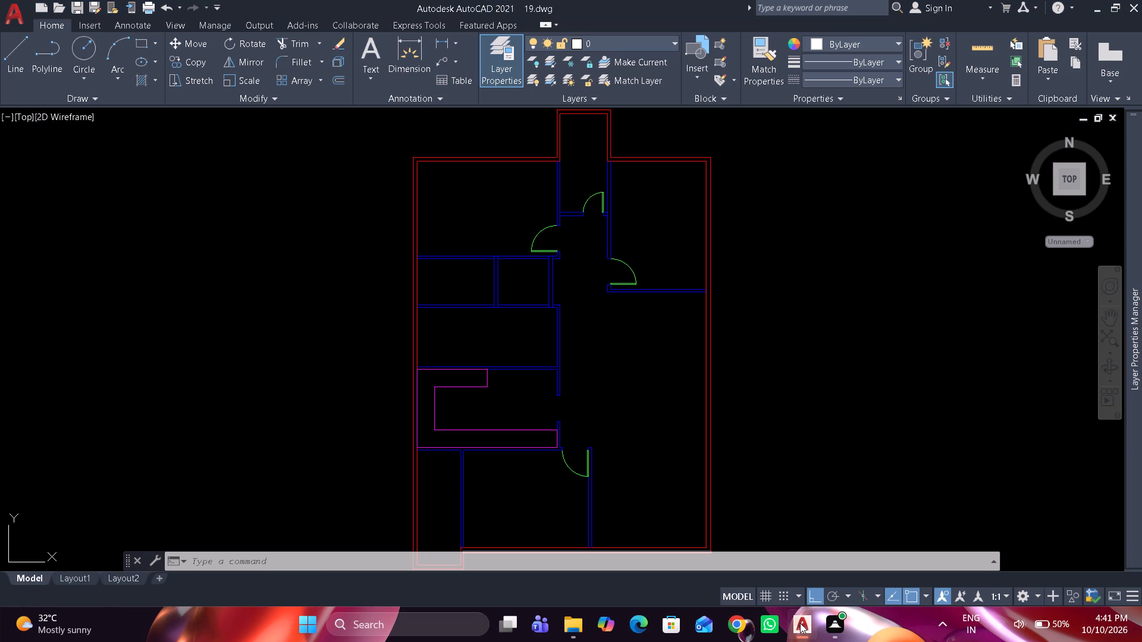
pyautogui.click(800, 623)
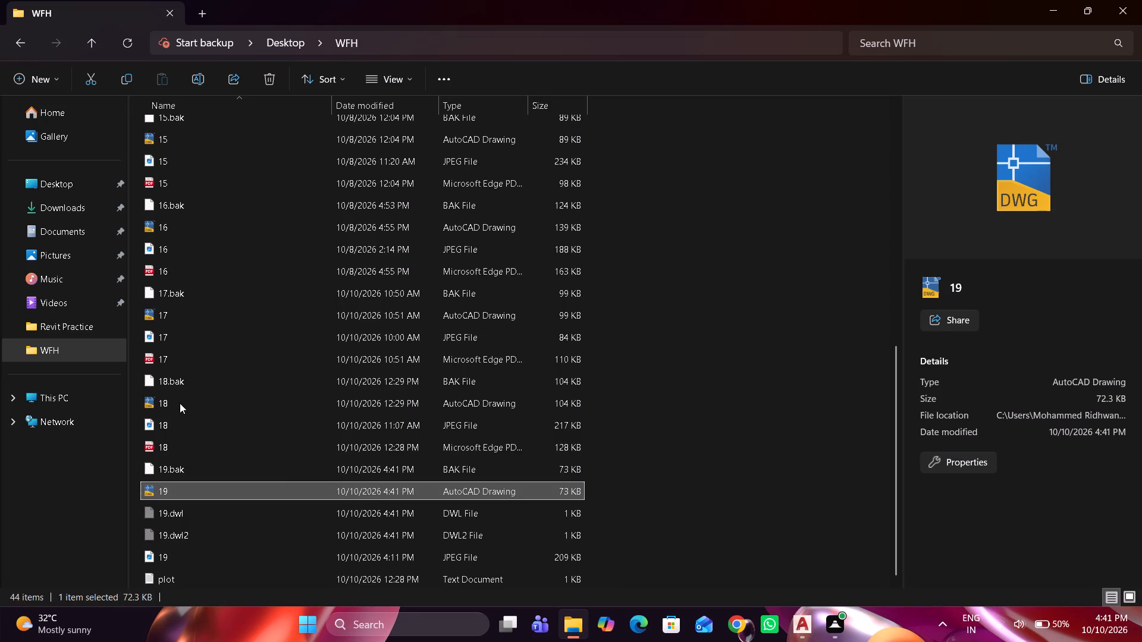
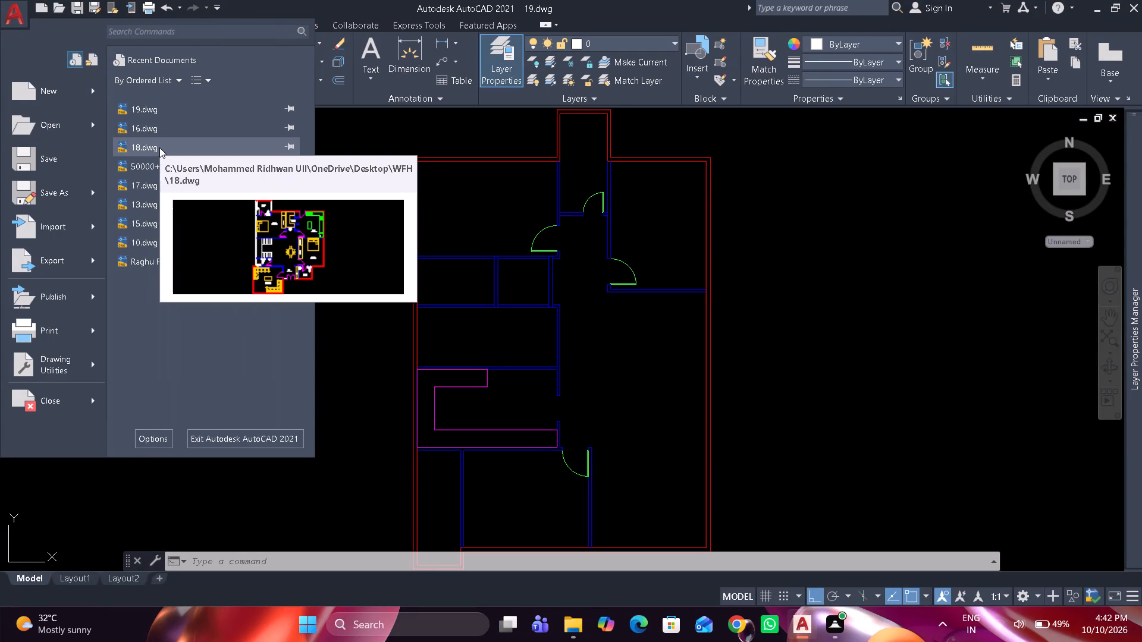
# Open the drawing 18.dwg from the recent documents.
pyautogui.click(159, 147)
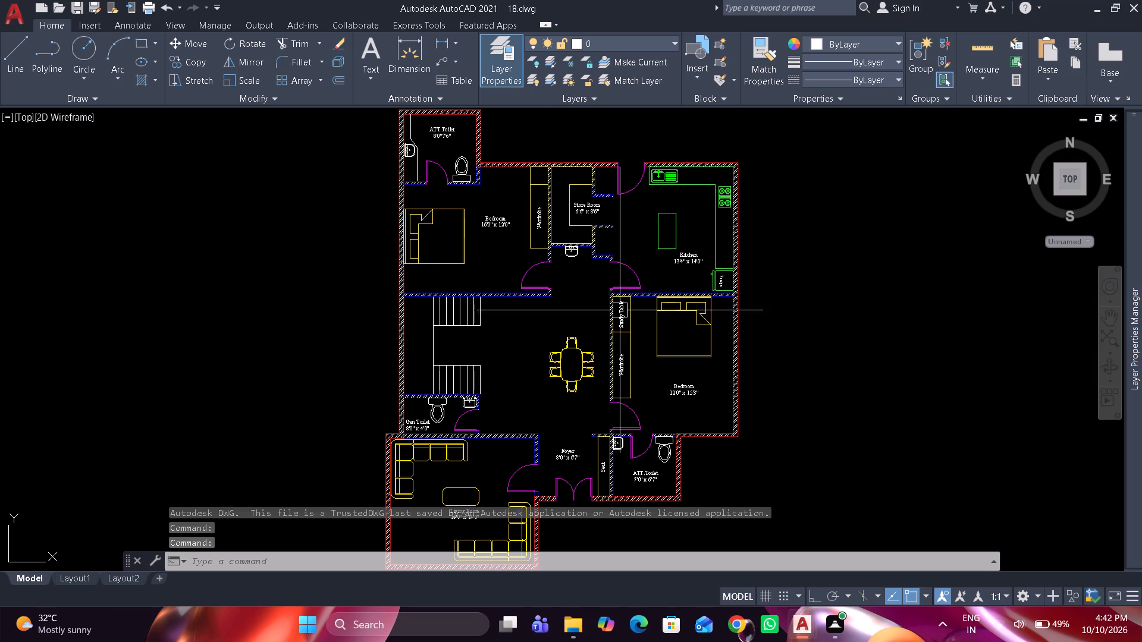
# Copy the stove, kitchen sink, Store Room label, washbasin, toilet, bed, dining set, L-shaped sofa and coffee table to the clipboard.
pyautogui.moveTo(622, 306); pyautogui.dragTo(619, 208, button='middle')
pyautogui.scroll(-1, 619, 208)
pyautogui.moveTo(619, 215); pyautogui.dragTo(622, 270, button='middle')
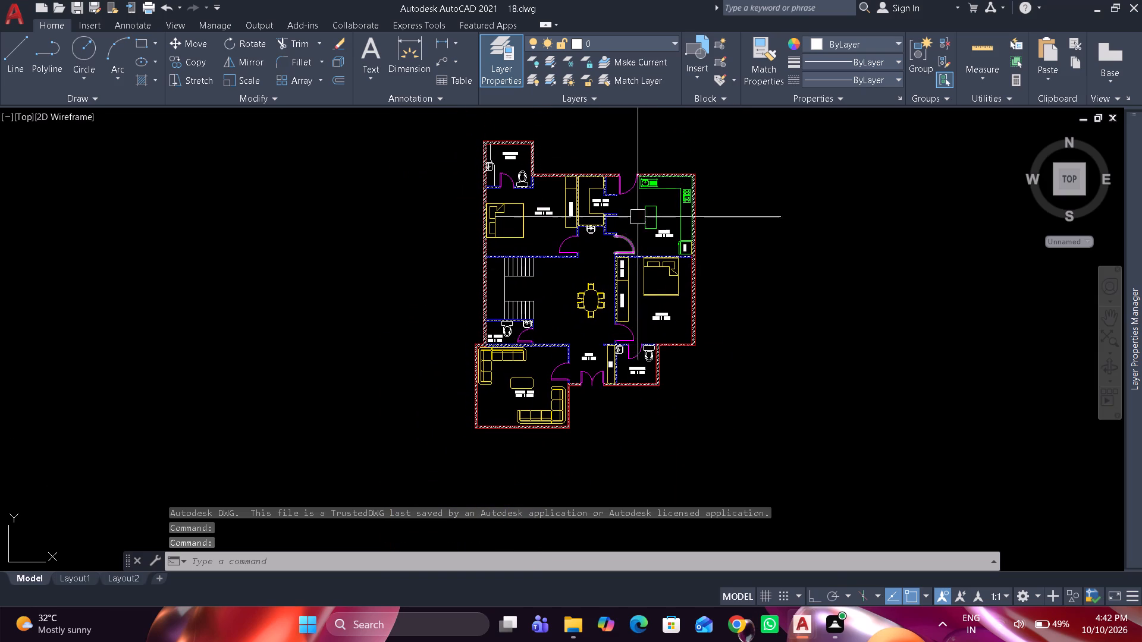
pyautogui.scroll(3, 645, 210)
pyautogui.click(661, 204)
pyautogui.moveTo(738, 191); pyautogui.dragTo(724, 281, button='middle')
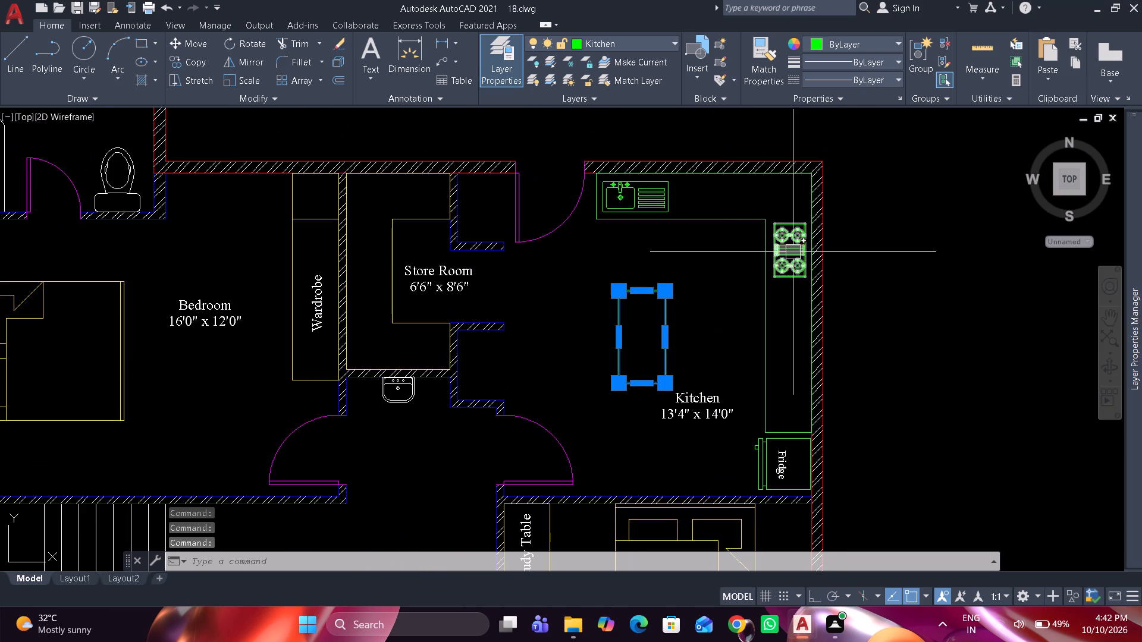
pyautogui.click(795, 250)
pyautogui.keyDown('shift'); pyautogui.moveTo(644, 303); pyautogui.dragTo(608, 265); pyautogui.keyUp('shift')
pyautogui.keyDown('shift'); pyautogui.click(589, 246); pyautogui.keyUp('shift')
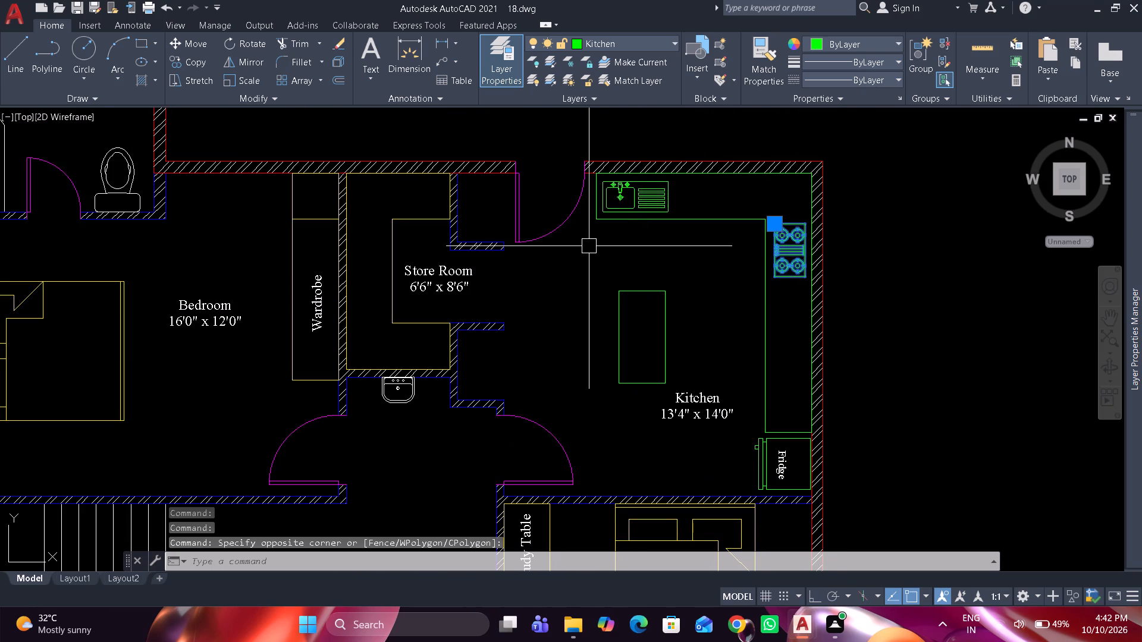
pyautogui.click(650, 192)
pyautogui.click(451, 282)
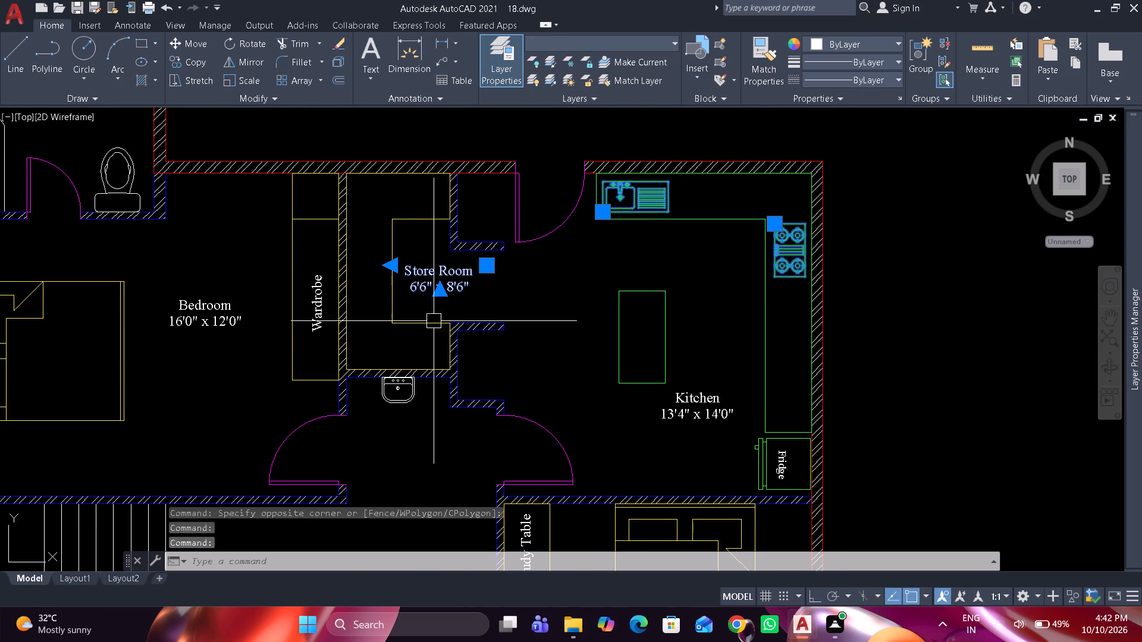
pyautogui.click(404, 391)
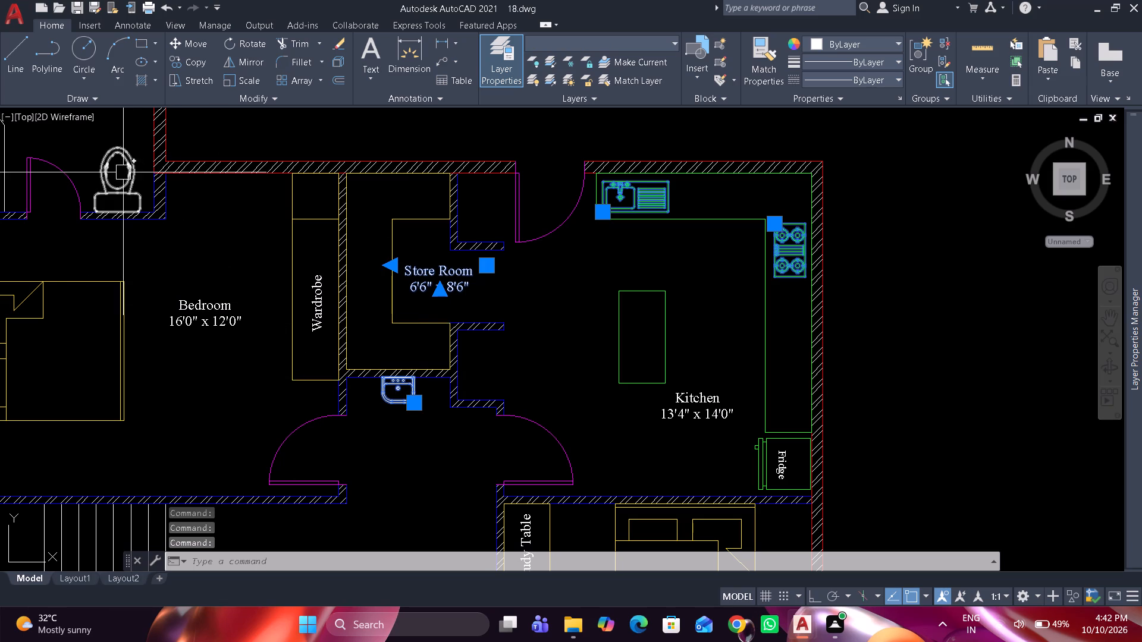
pyautogui.click(123, 172)
pyautogui.scroll(-1, 177, 161)
pyautogui.click(139, 260)
pyautogui.scroll(-1, 209, 294)
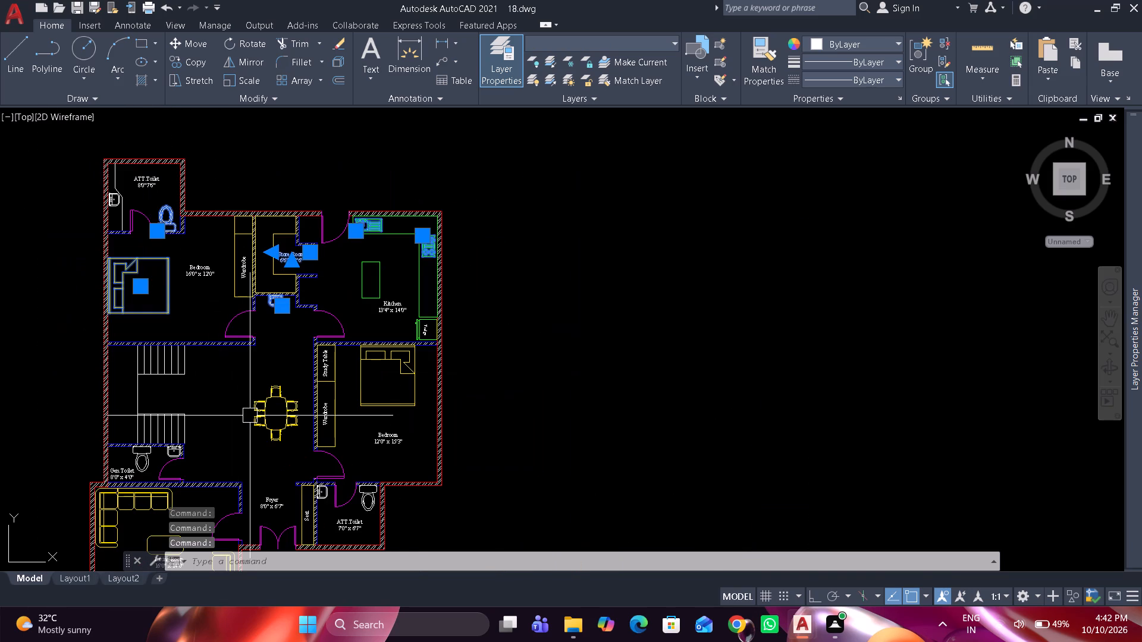
pyautogui.click(255, 418)
pyautogui.moveTo(259, 398); pyautogui.dragTo(335, 254, button='middle')
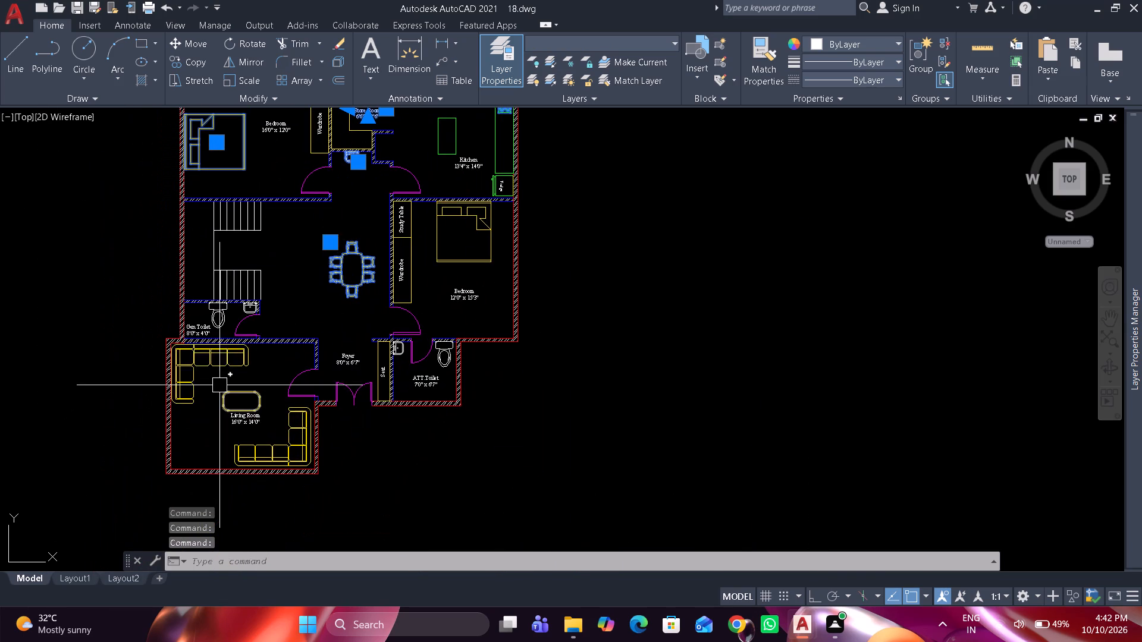
pyautogui.click(213, 361)
pyautogui.click(236, 395)
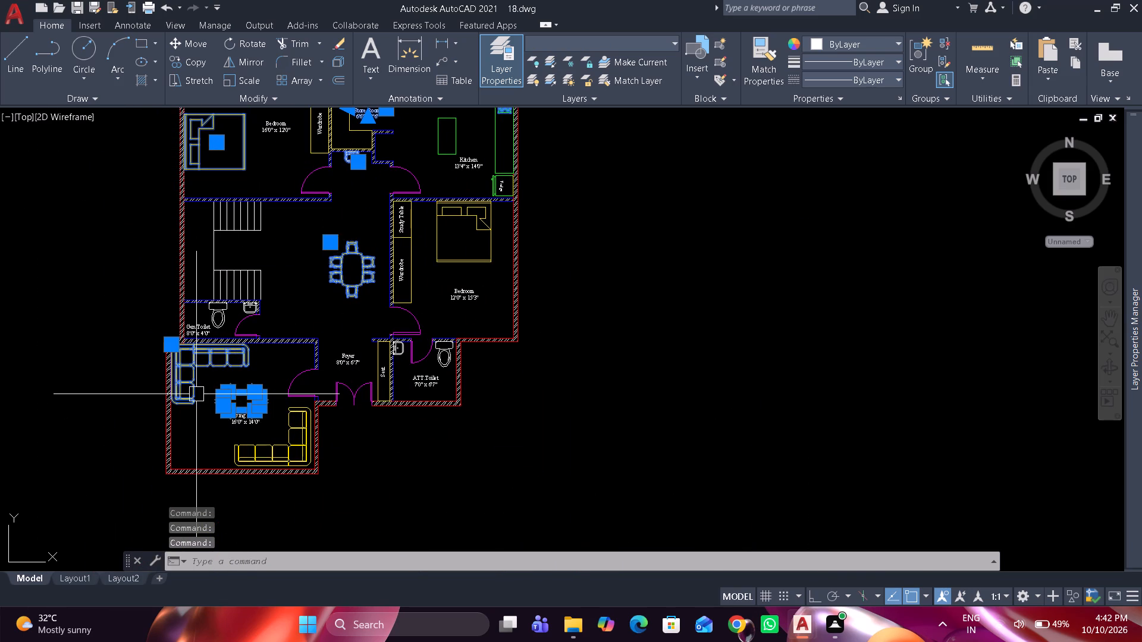
pyautogui.hotkey('ctrl', 'c')
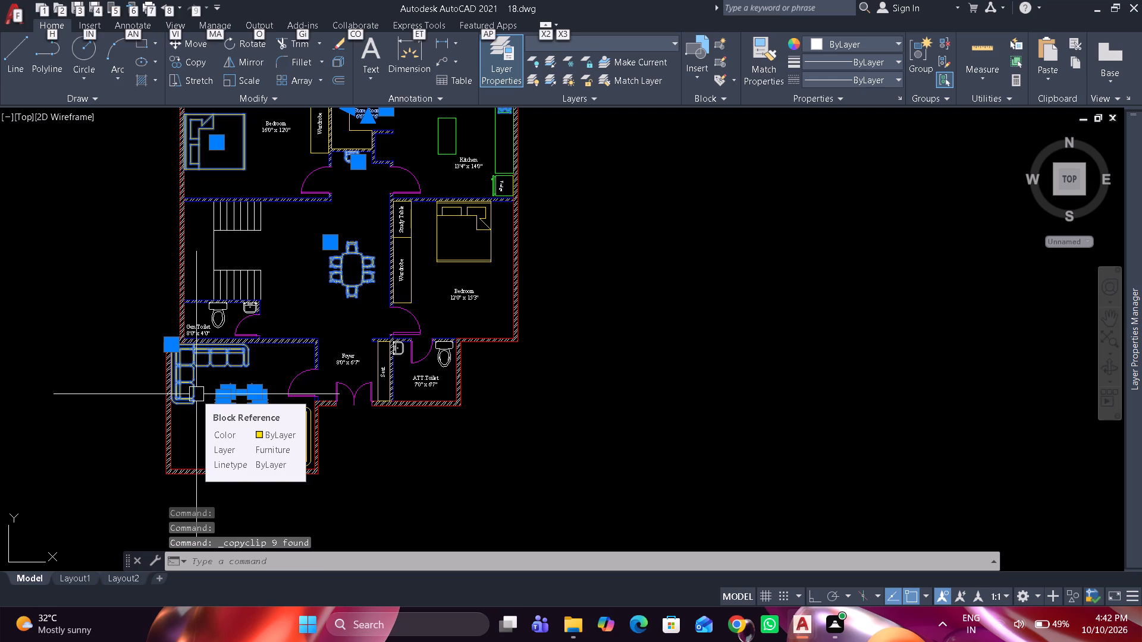
# Switch to 19.dwg and paste the copied furniture and fixtures into the empty space east of the floor plan.
pyautogui.hotkey('alt', 'Tab')
pyautogui.hotkey('alt', 'Tab')
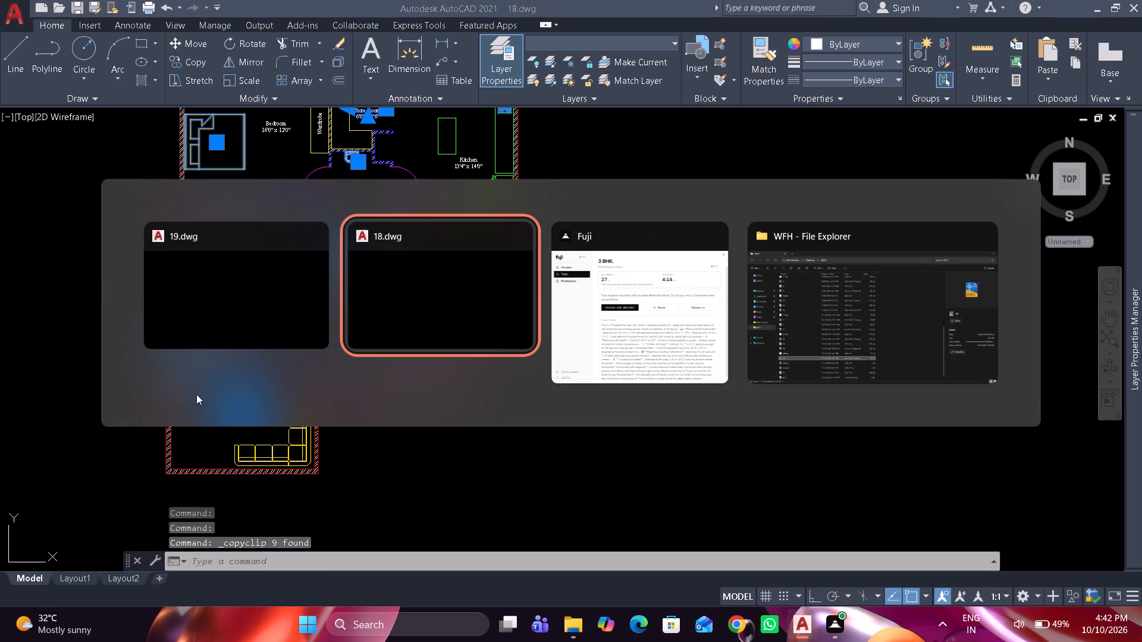
pyautogui.hotkey('alt', 'Tab')
pyautogui.hotkey('alt', 'Tab')
pyautogui.hotkey('alt', 'Tab')
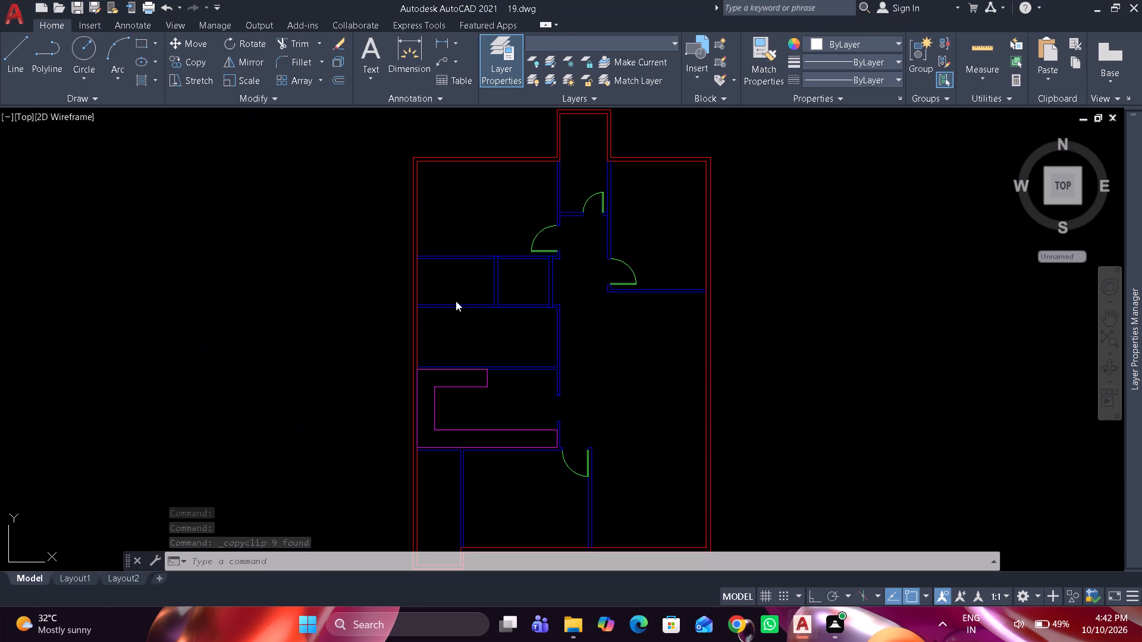
pyautogui.moveTo(621, 284); pyautogui.dragTo(381, 252, button='middle')
pyautogui.hotkey('ctrl', 'c')
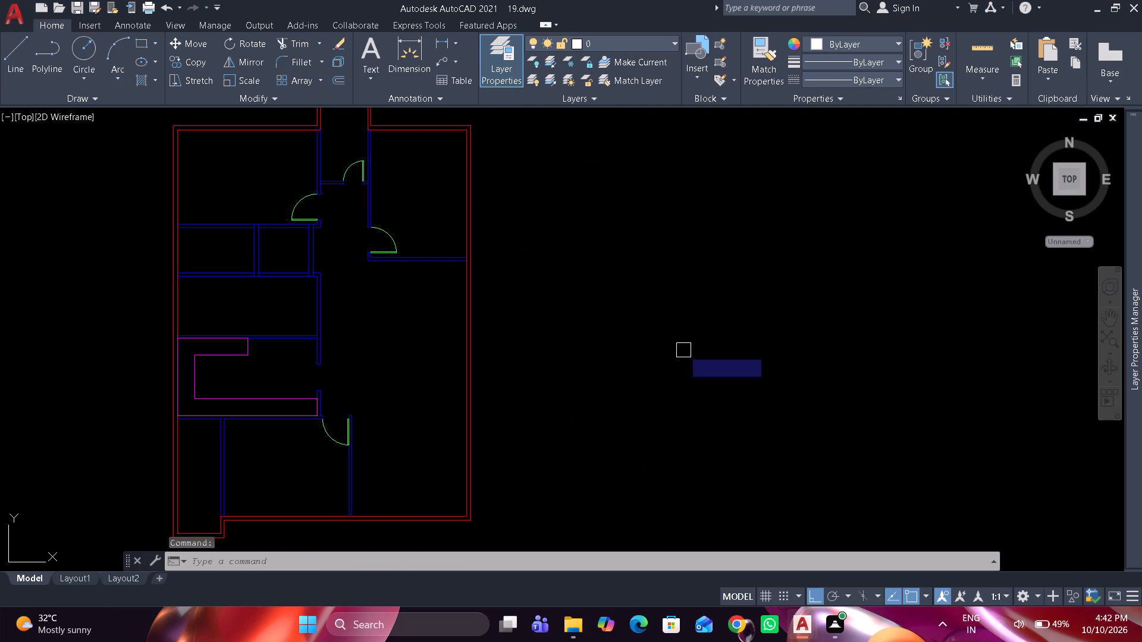
pyautogui.press('Escape')
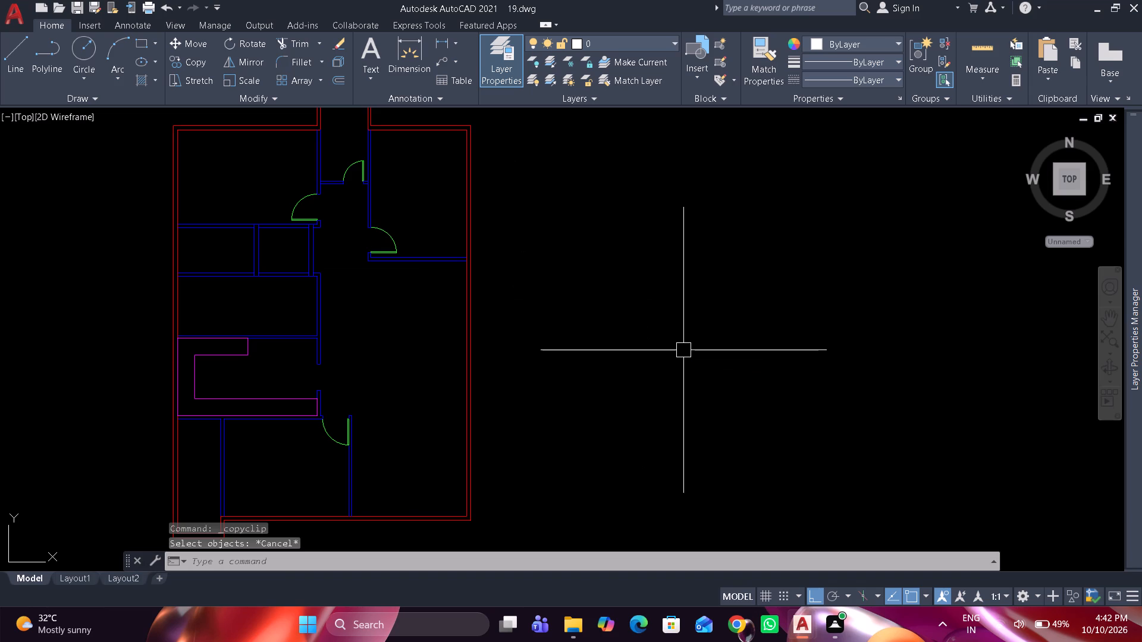
pyautogui.hotkey('ctrl', 'v')
pyautogui.click(572, 449)
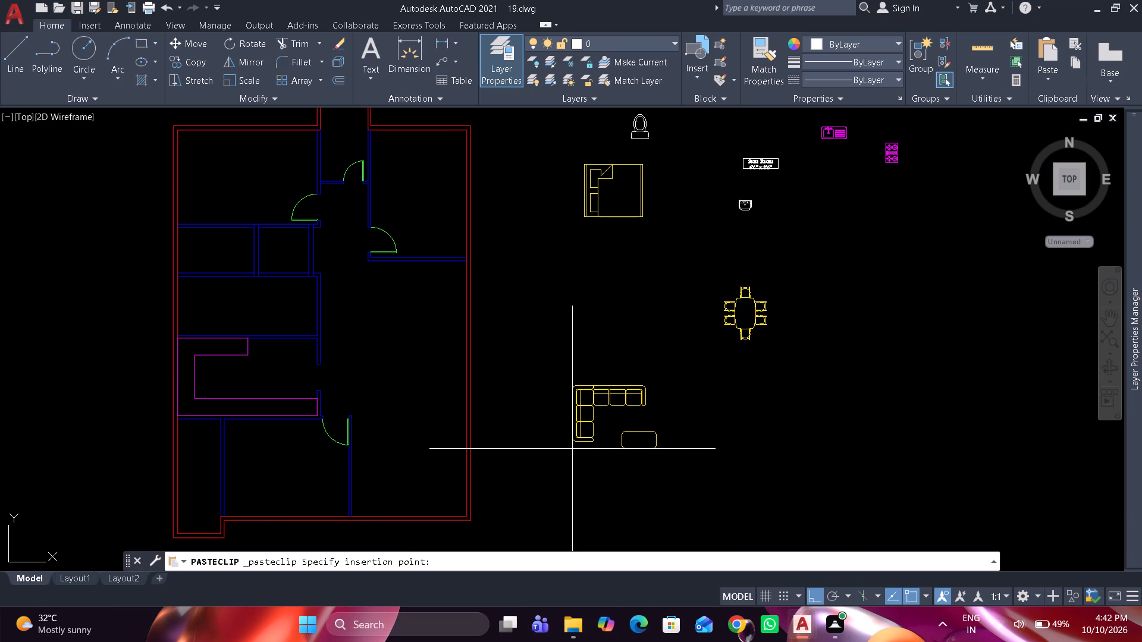
# Assign the pasted kitchen sink and stove to the Kitchen layer.
pyautogui.scroll(1, 832, 128)
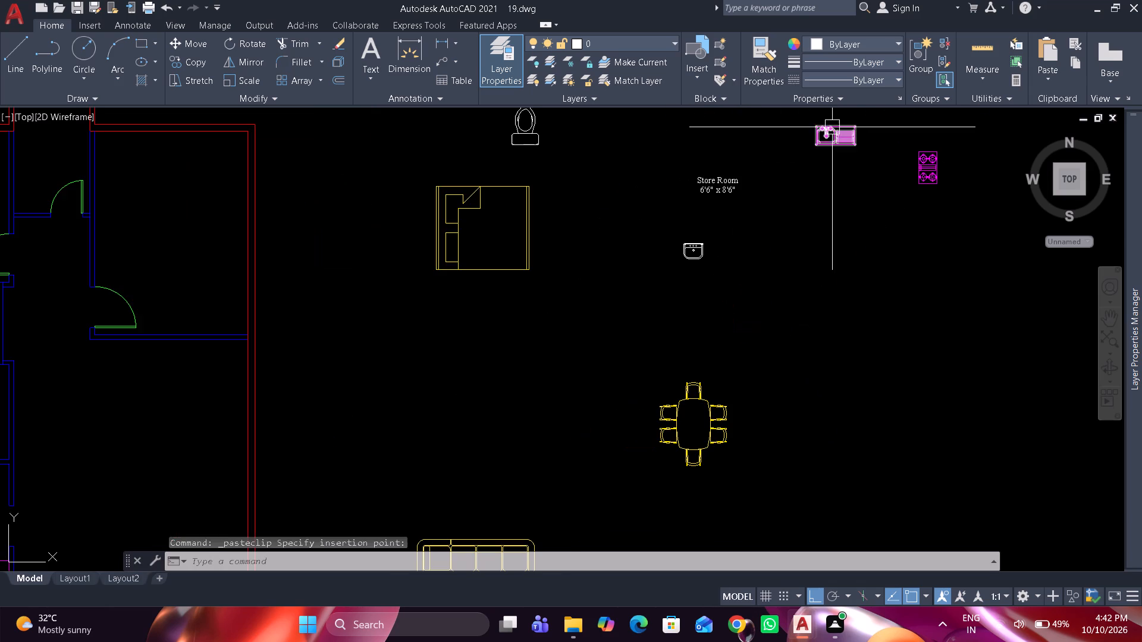
pyautogui.click(832, 127)
pyautogui.click(939, 174)
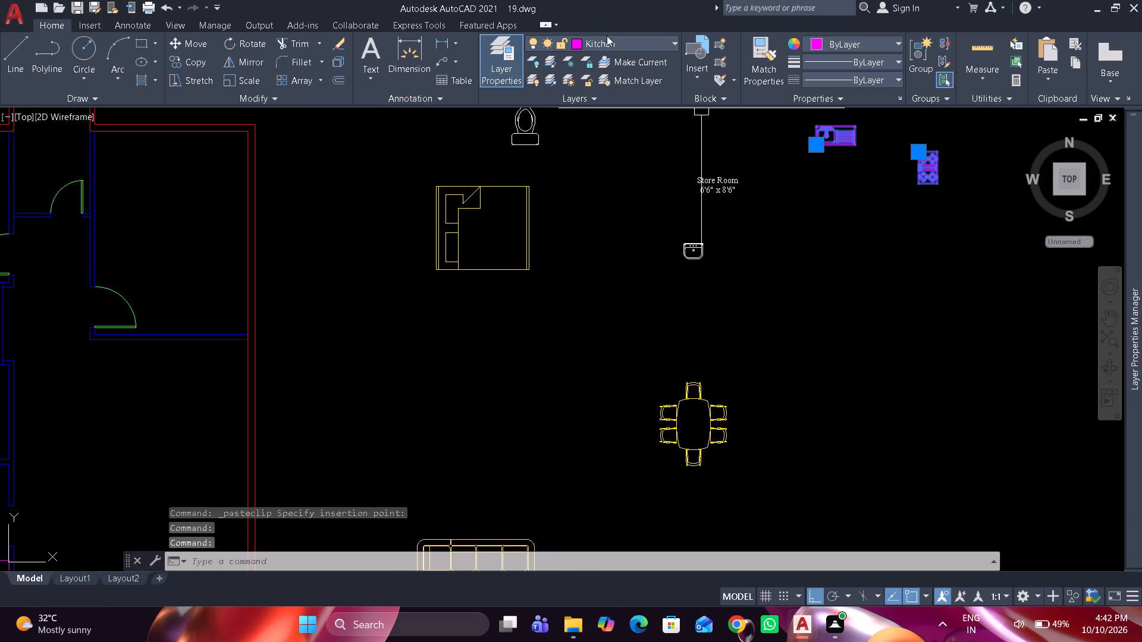
pyautogui.click(614, 45)
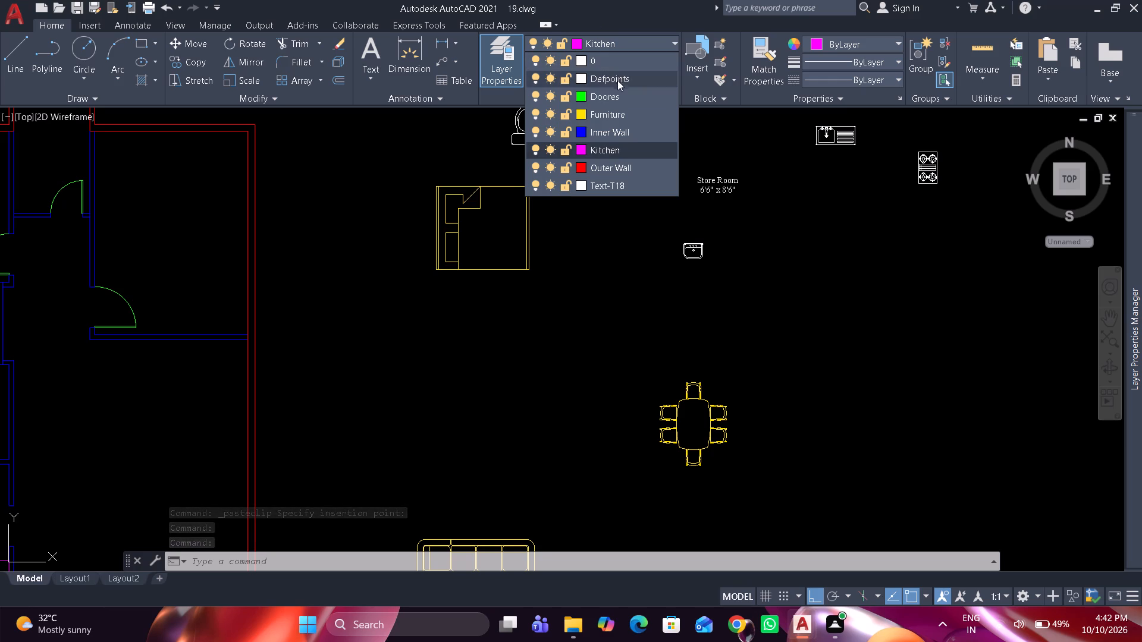
pyautogui.click(619, 148)
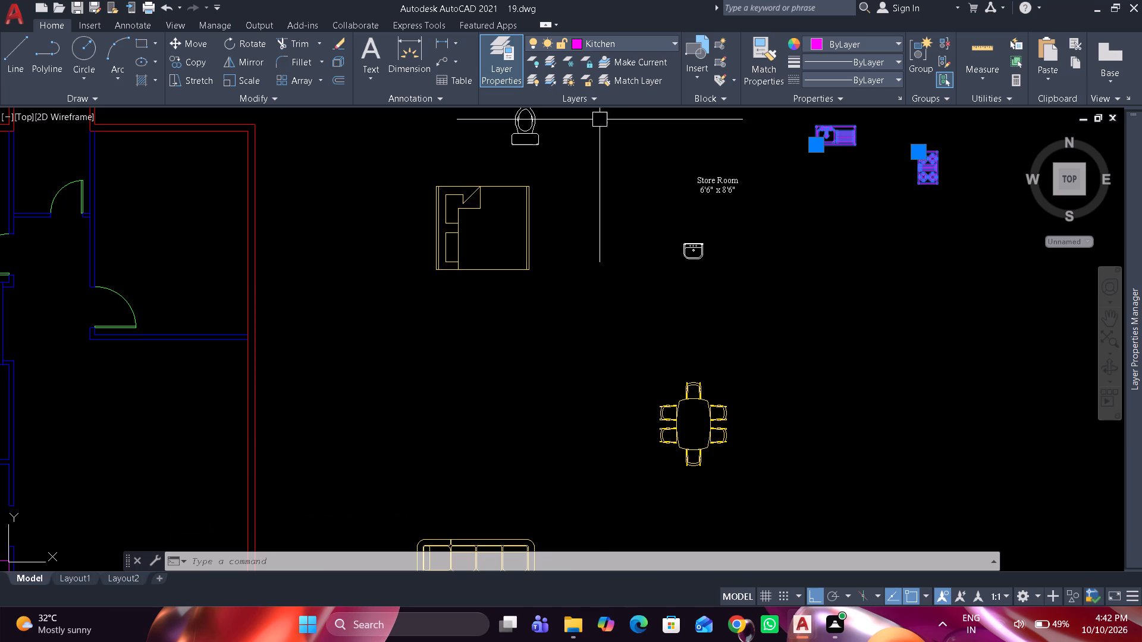
# Review the drawing's layers in the Layer Properties Manager and check the Kitchen layer's color.
pyautogui.click(481, 67)
pyautogui.click(492, 64)
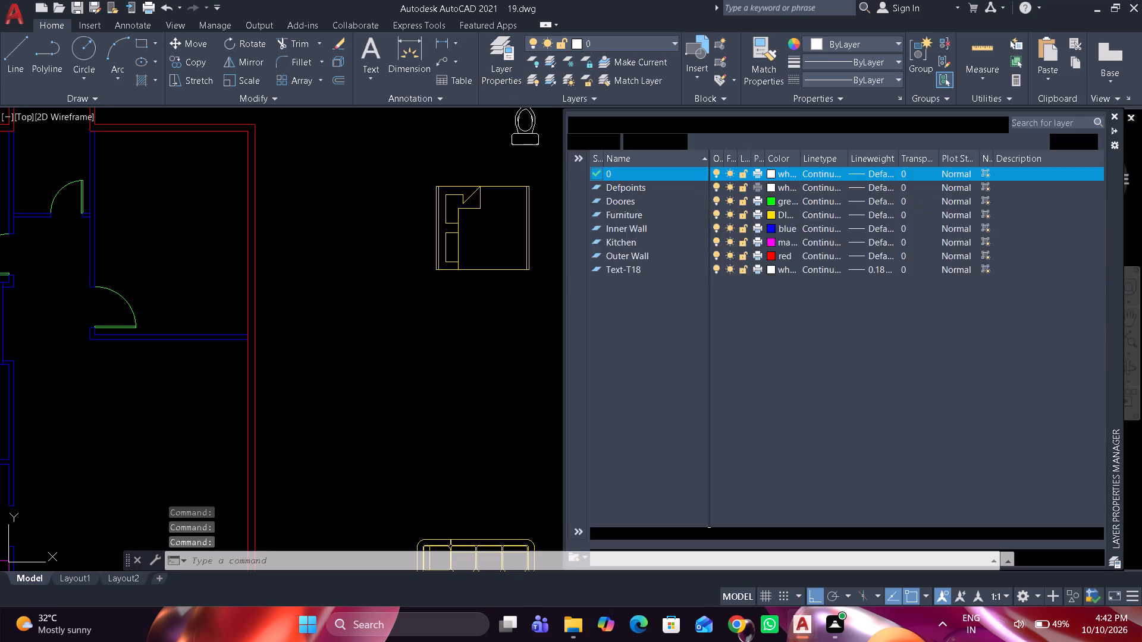
pyautogui.click(633, 185)
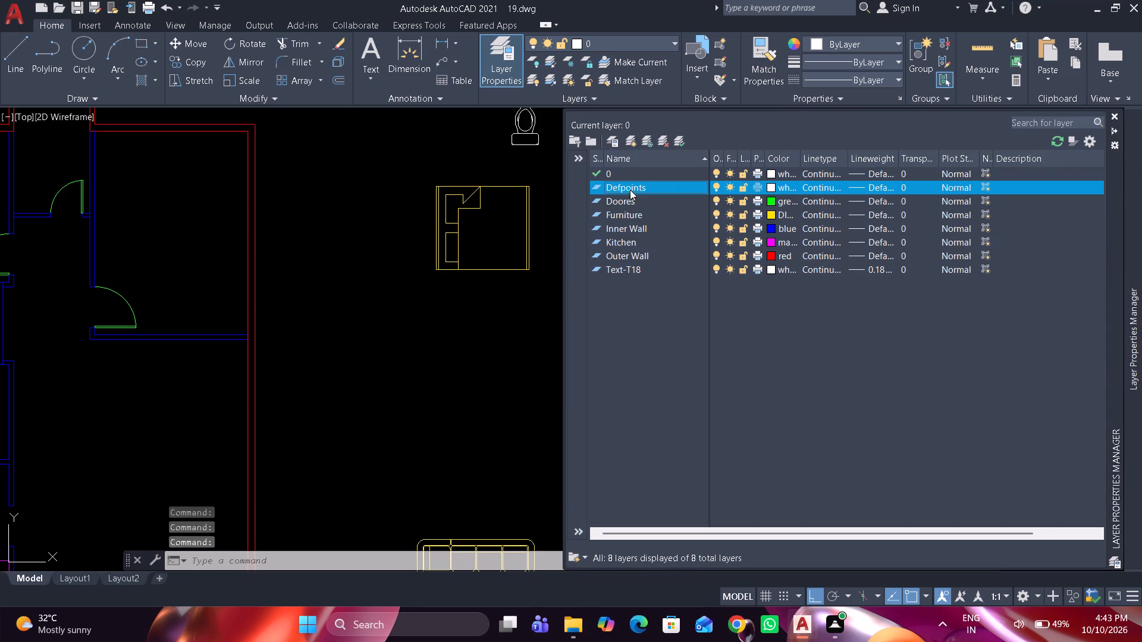
pyautogui.click(628, 199)
pyautogui.click(629, 212)
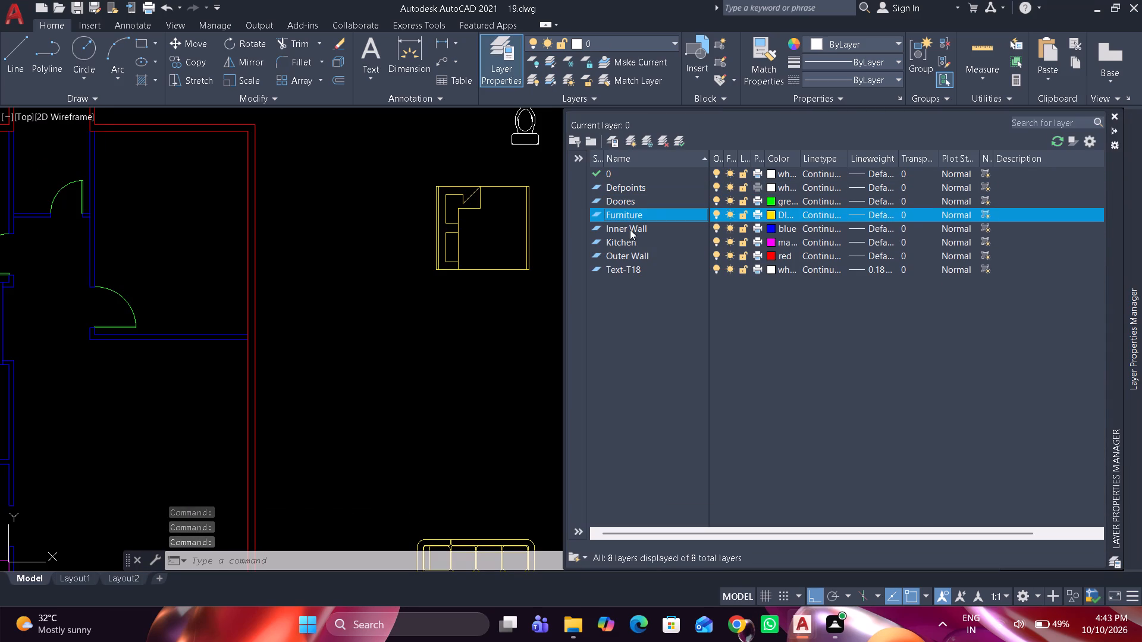
pyautogui.click(630, 229)
pyautogui.click(628, 244)
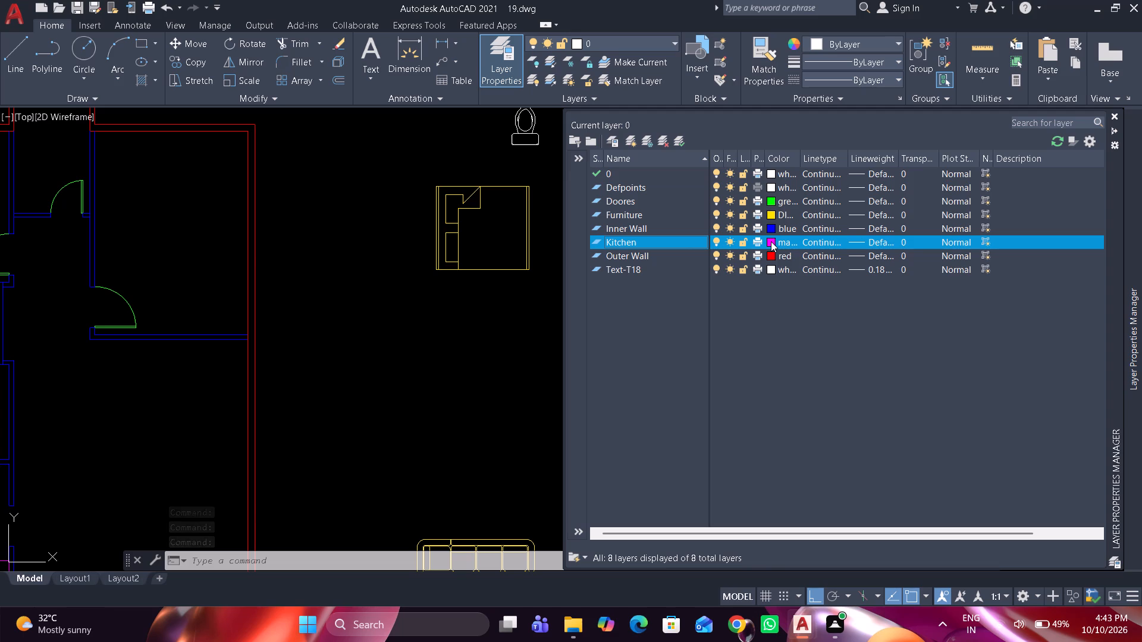
pyautogui.click(771, 241)
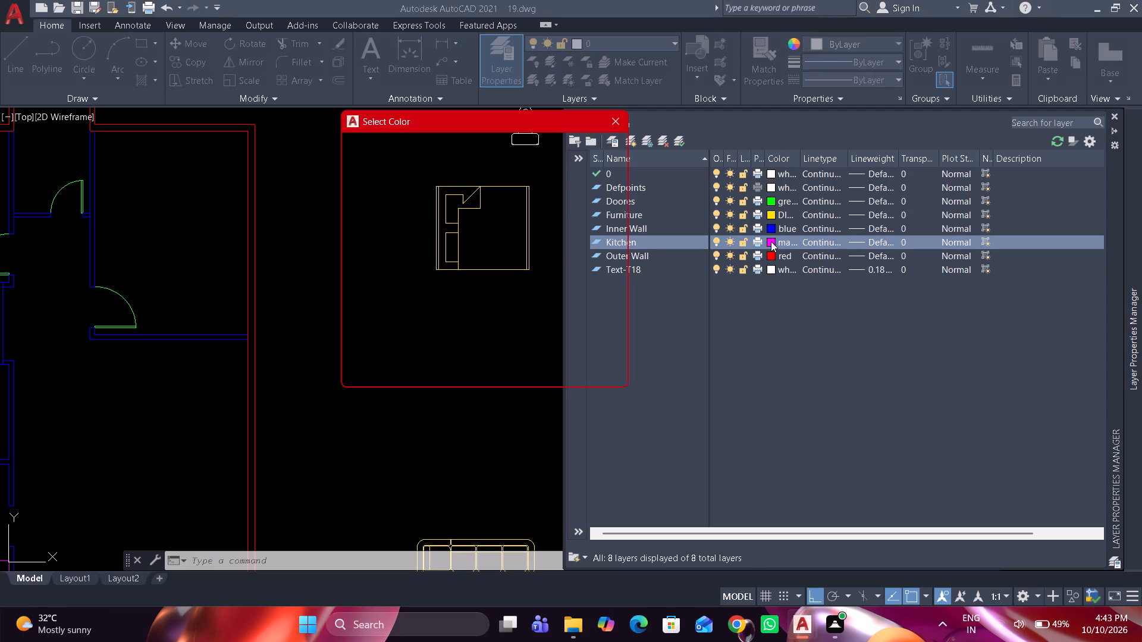
pyautogui.press('Escape')
pyautogui.click(503, 342)
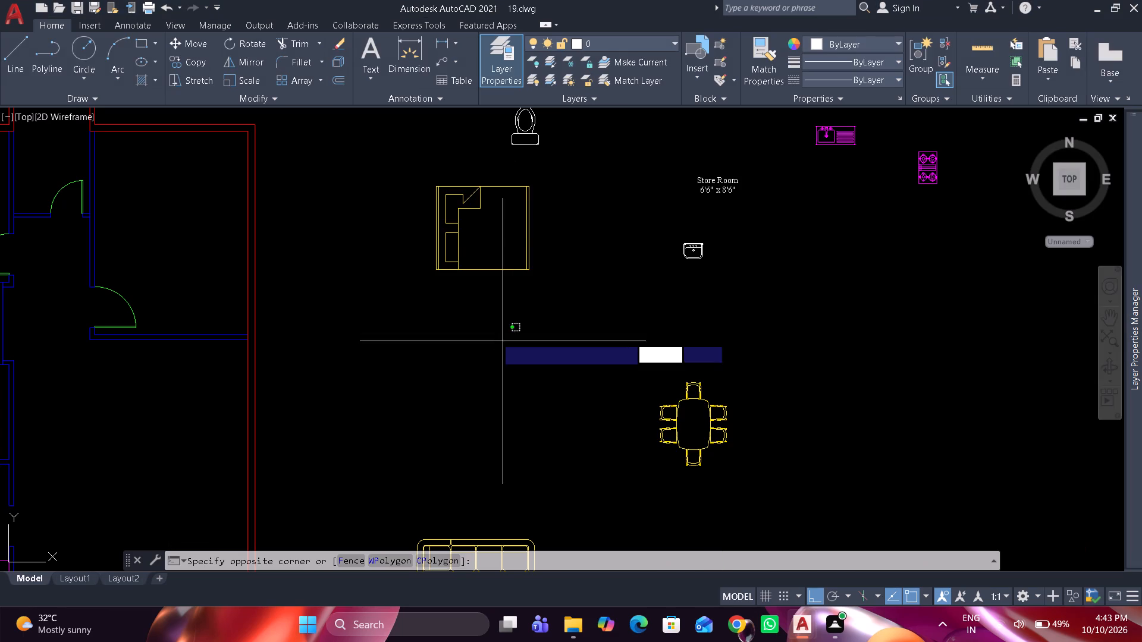
pyautogui.scroll(-2, 490, 333)
pyautogui.moveTo(490, 332); pyautogui.dragTo(519, 324, button='middle')
pyautogui.press('Escape')
# Mirror the pasted stove about a vertical line and erase the source object.
pyautogui.scroll(1, 503, 335)
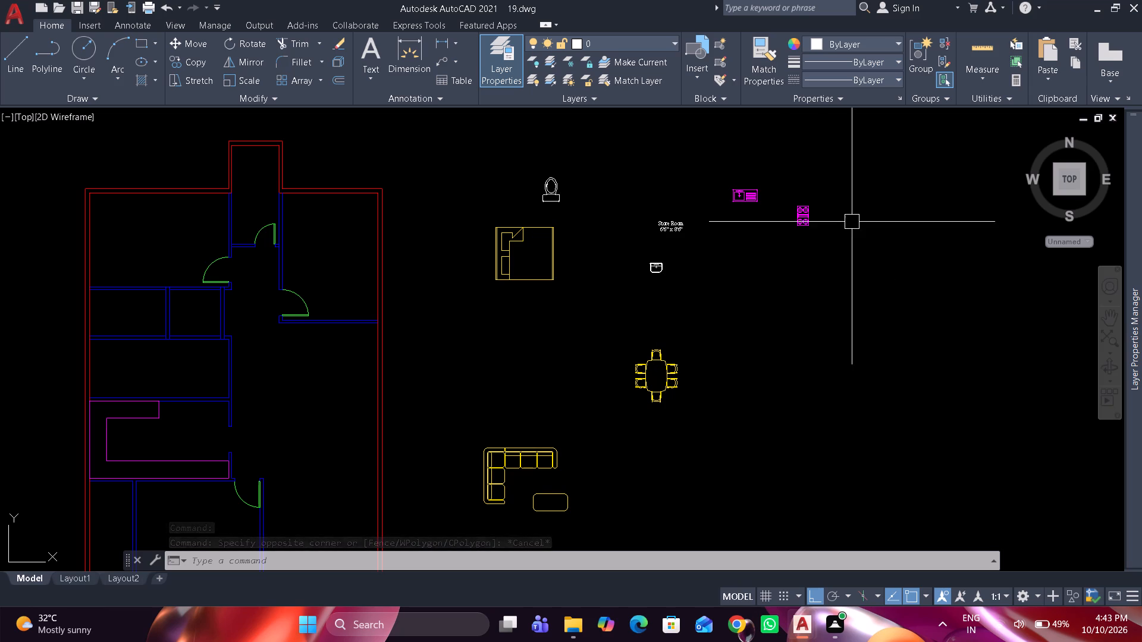
pyautogui.scroll(2, 852, 222)
pyautogui.scroll(1, 758, 218)
pyautogui.click(754, 216)
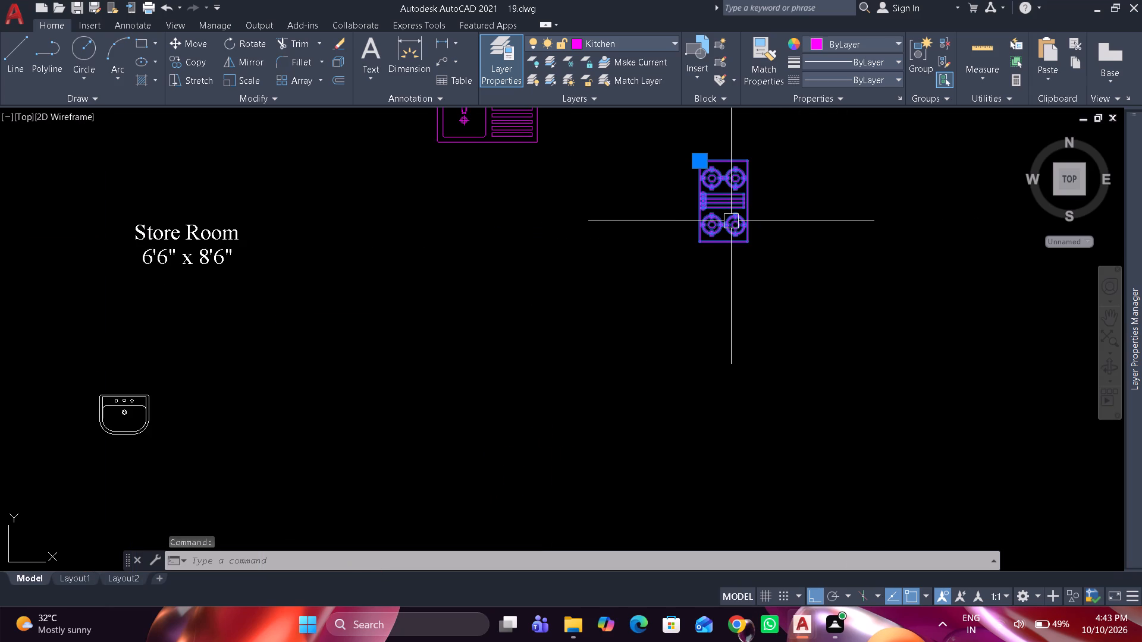
pyautogui.write('mi')
pyautogui.press('space')
pyautogui.moveTo(681, 240); pyautogui.dragTo(683, 270)
pyautogui.click(682, 350)
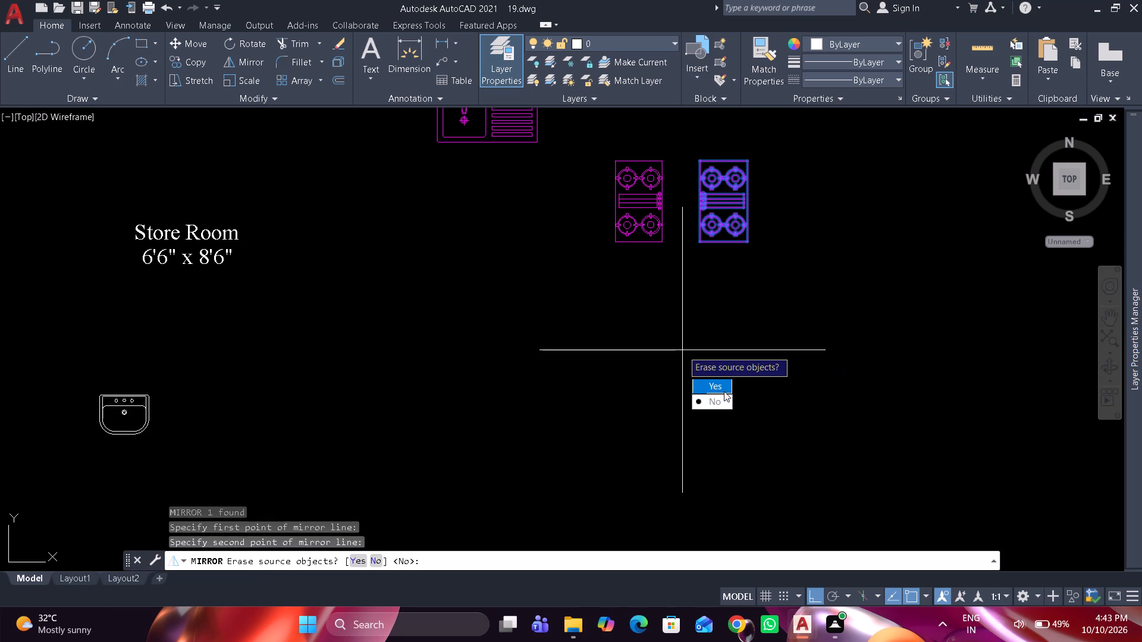
pyautogui.moveTo(724, 391); pyautogui.dragTo(682, 351)
# Move the mirrored stove into the kitchen and place it on the counter's west leg along the outer wall.
pyautogui.click(632, 218)
pyautogui.scroll(-3, 632, 217)
pyautogui.moveTo(632, 216); pyautogui.dragTo(320, 366)
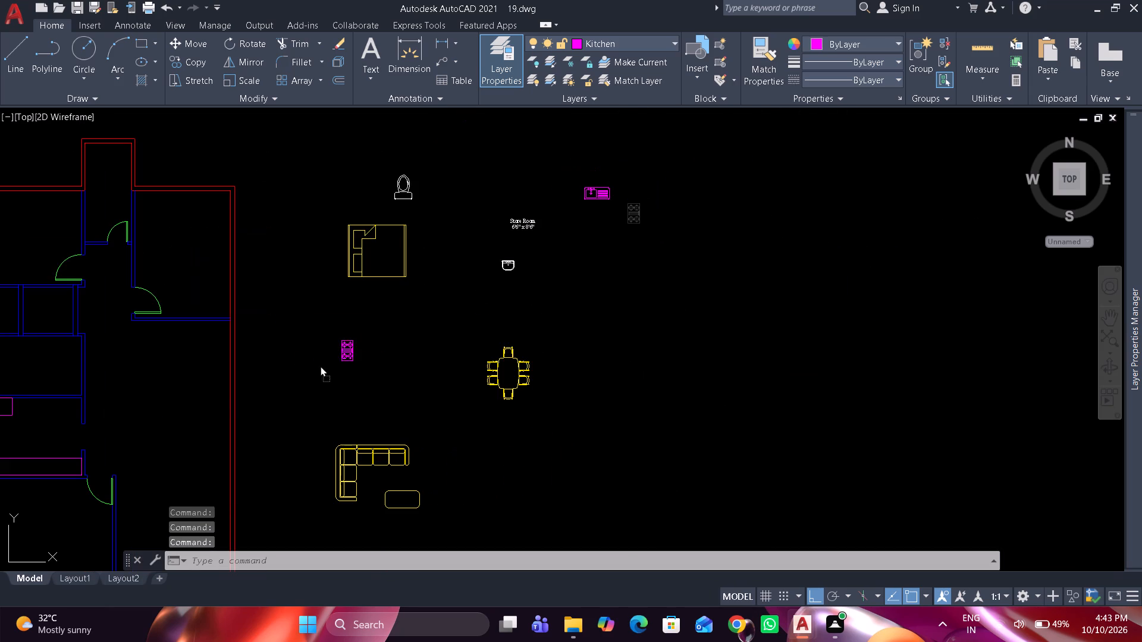
pyautogui.moveTo(320, 366); pyautogui.dragTo(23, 439)
pyautogui.scroll(1, 23, 439)
pyautogui.moveTo(64, 432); pyautogui.dragTo(388, 386, button='middle')
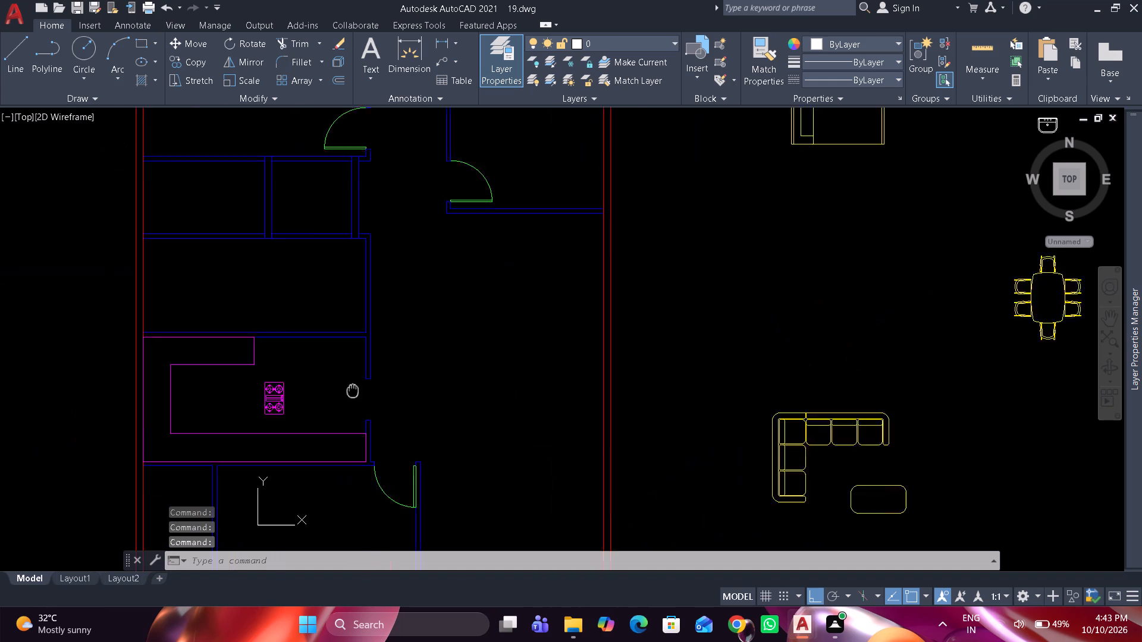
pyautogui.moveTo(388, 386); pyautogui.dragTo(780, 351, button='middle')
pyautogui.scroll(2, 780, 351)
pyautogui.click(697, 349)
pyautogui.moveTo(688, 359); pyautogui.dragTo(425, 353)
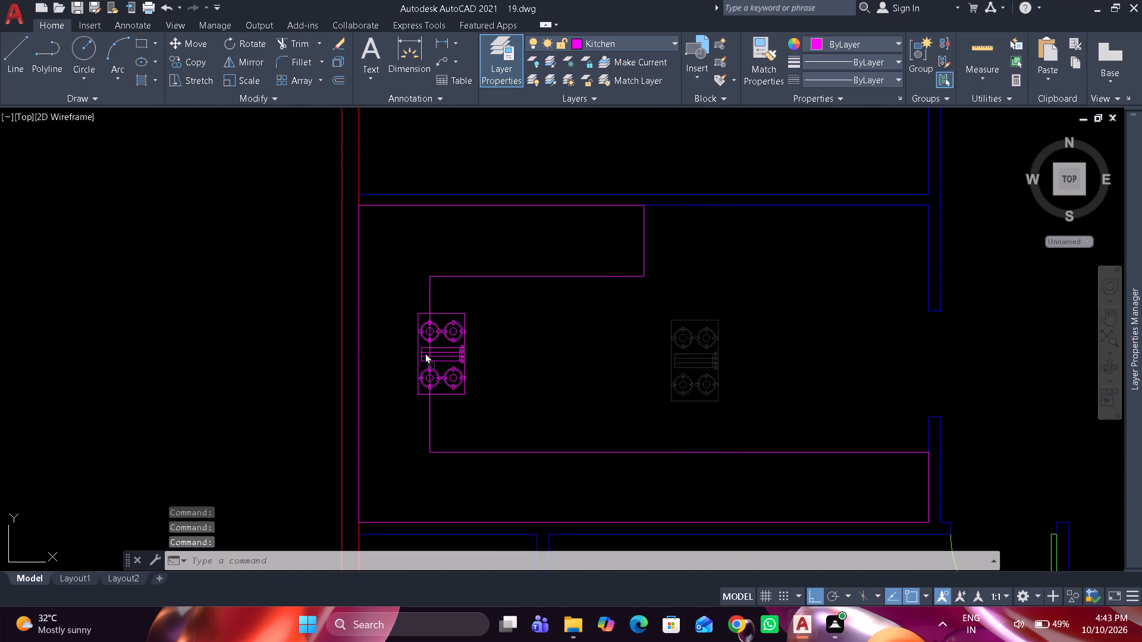
pyautogui.moveTo(425, 353); pyautogui.dragTo(394, 361)
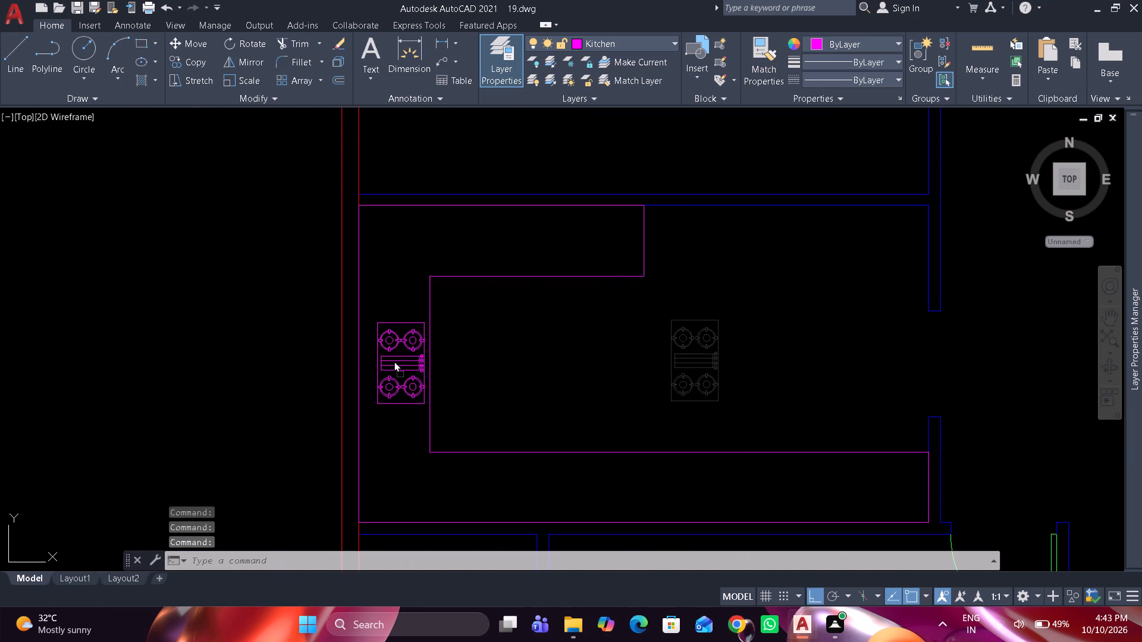
pyautogui.moveTo(394, 361); pyautogui.dragTo(393, 361)
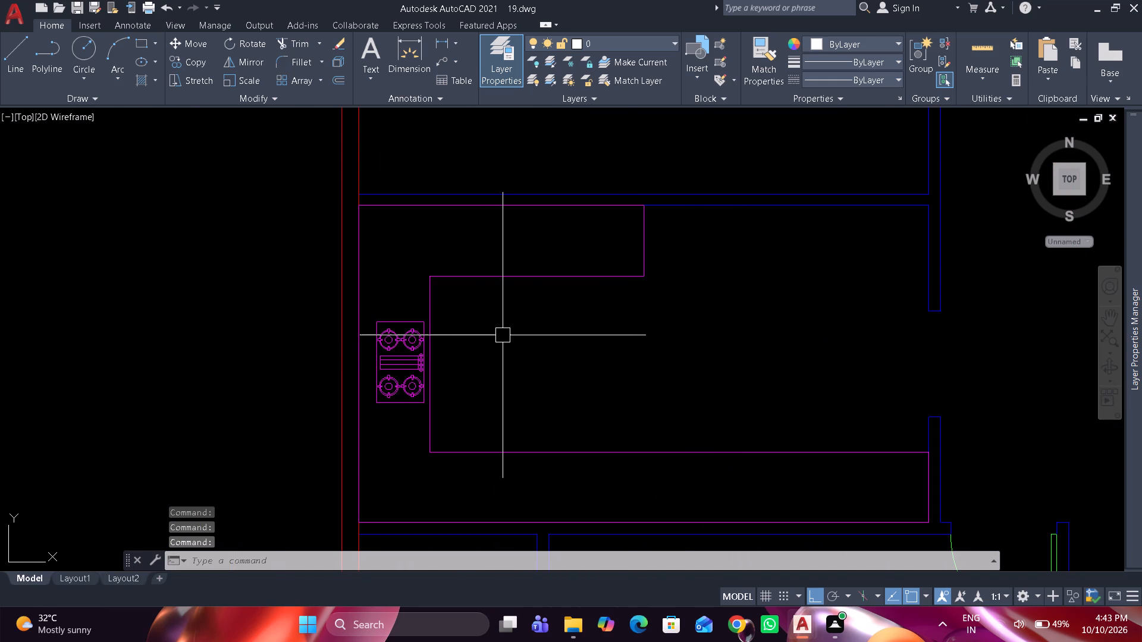
# Copy the fridge and its label from the kitchen in 18.dwg and paste it into the kitchen of 19.dwg.
pyautogui.hotkey('alt', 'Tab')
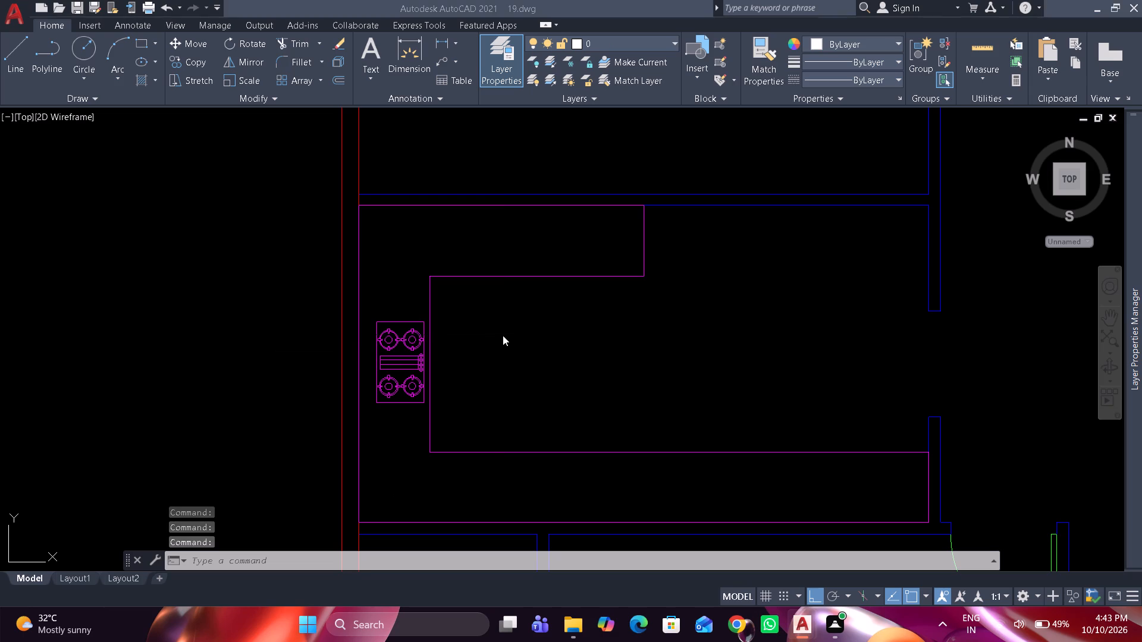
pyautogui.hotkey('alt', 'Tab')
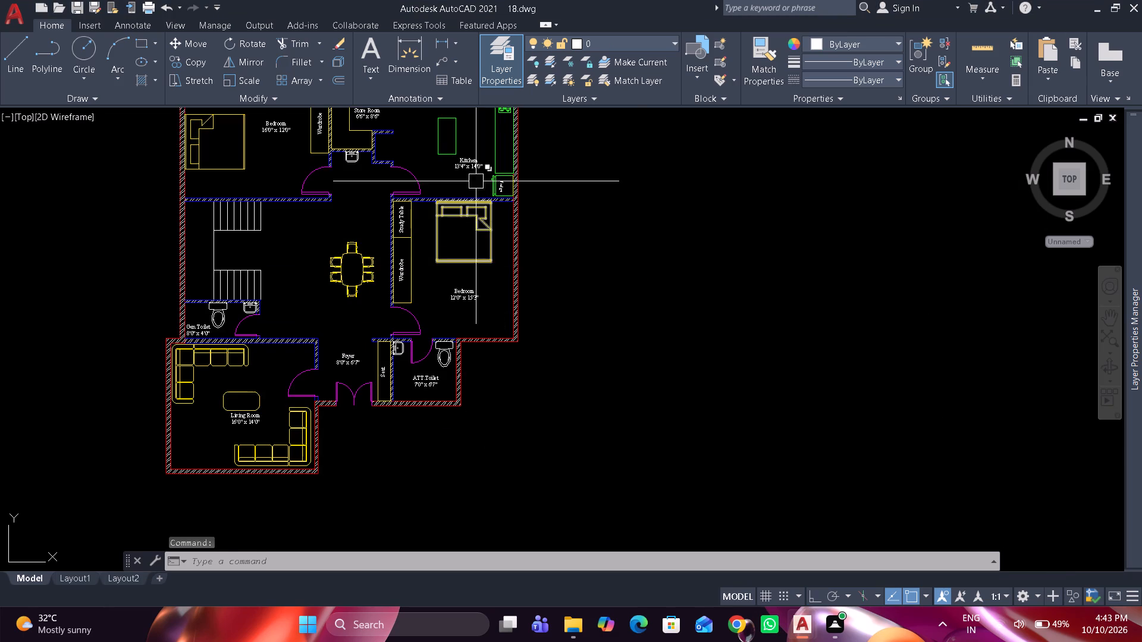
pyautogui.scroll(5, 479, 166)
pyautogui.moveTo(765, 297); pyautogui.dragTo(553, 300)
pyautogui.click(384, 284)
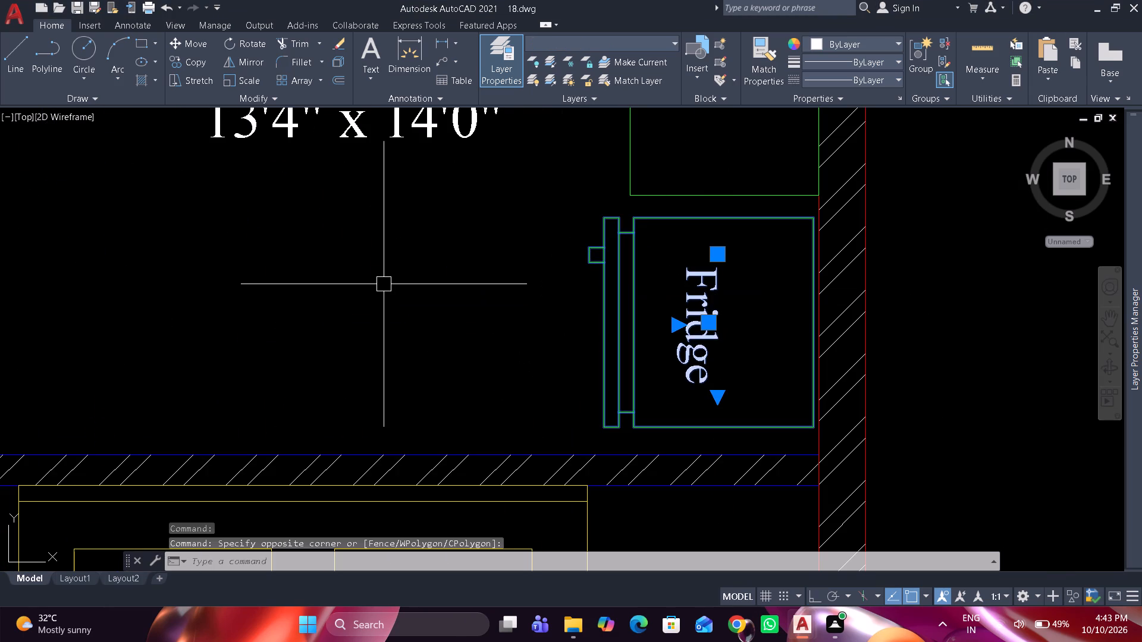
pyautogui.hotkey('ctrl', 'c')
pyautogui.hotkey('alt', 'Tab')
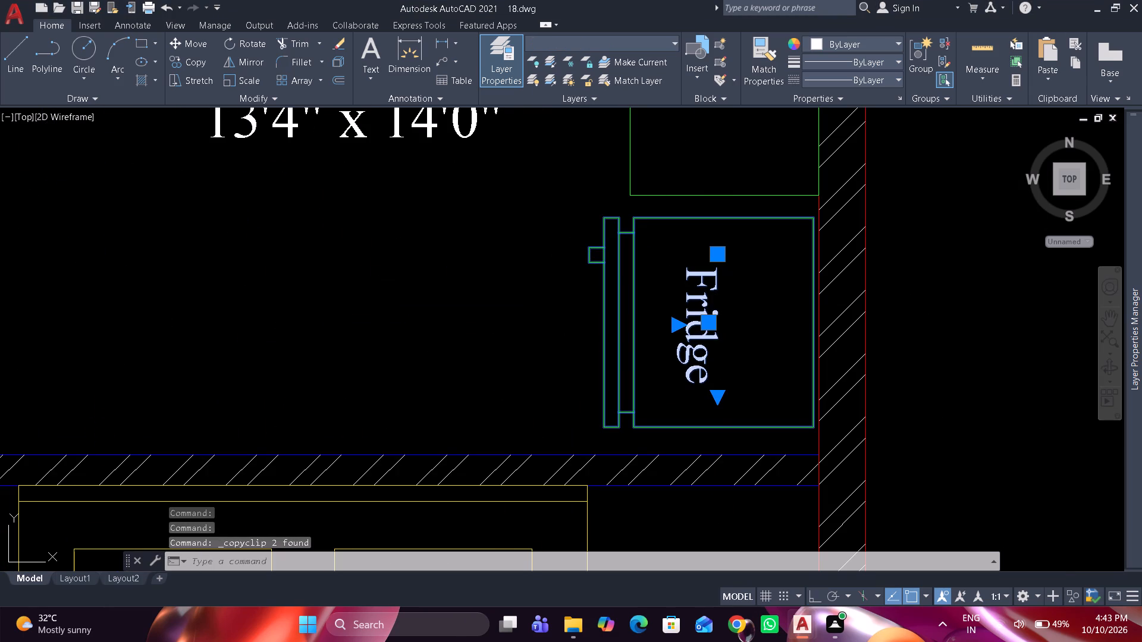
pyautogui.hotkey('alt', 'Tab')
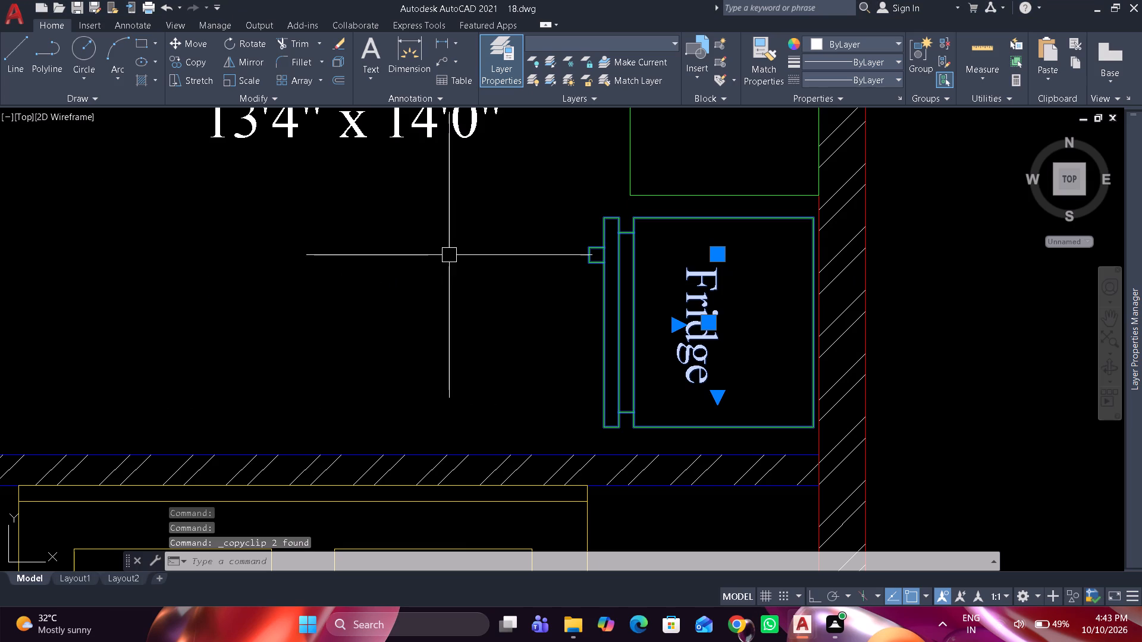
pyautogui.hotkey('alt', 'Tab')
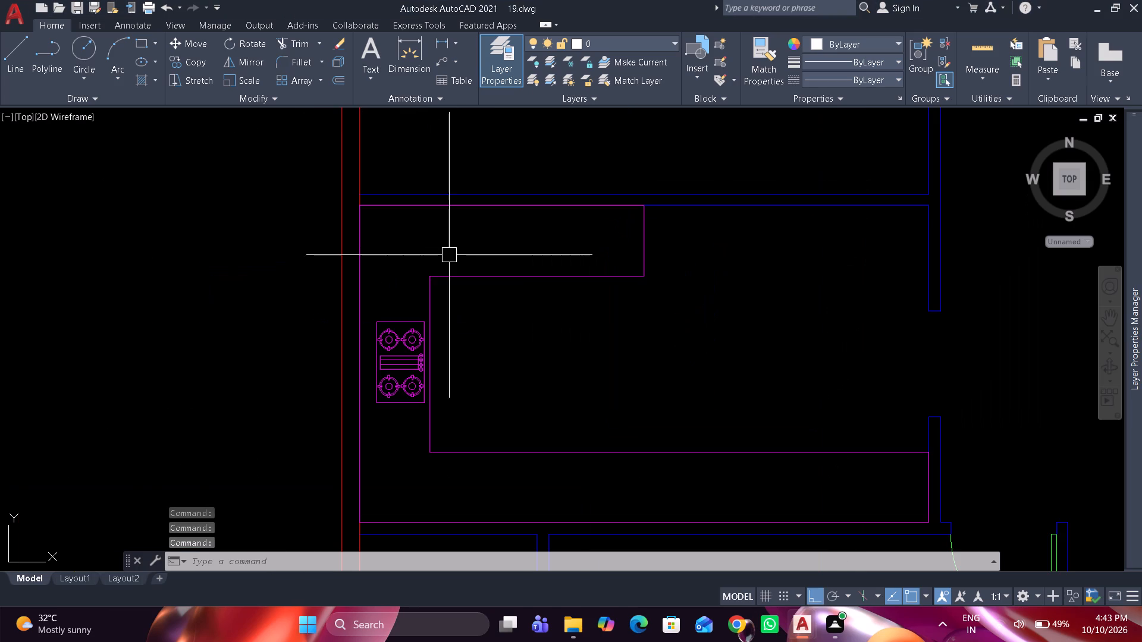
pyautogui.hotkey('ctrl', 'v')
pyautogui.click(730, 342)
# Rotate the pasted fridge and its label 90 degrees so the fridge door faces south.
pyautogui.moveTo(773, 354); pyautogui.dragTo(761, 322)
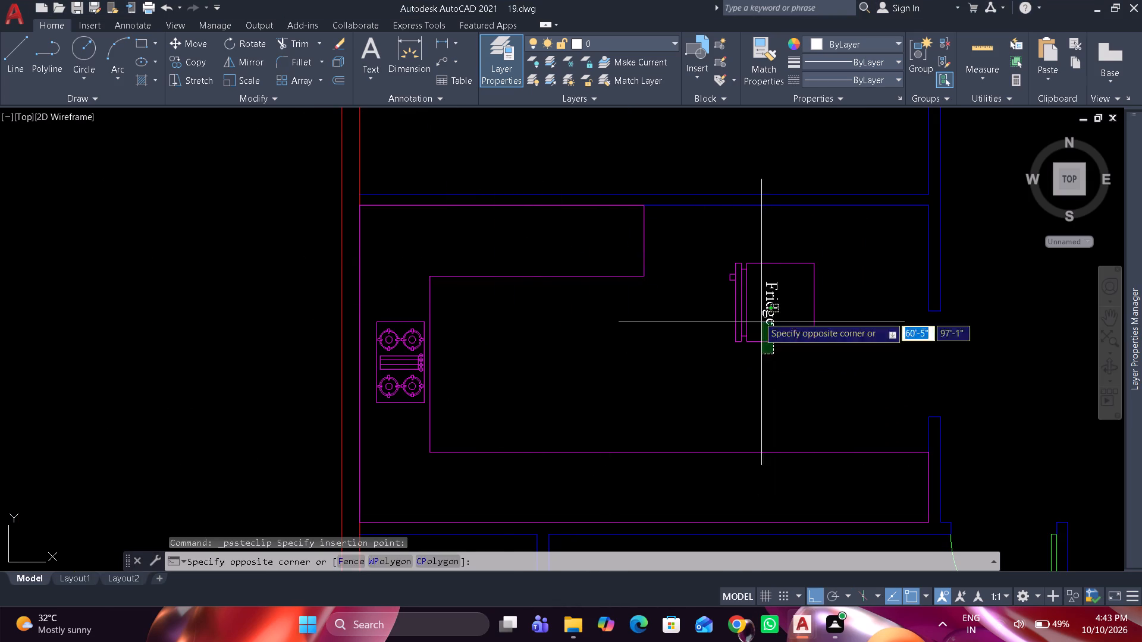
pyautogui.click(742, 294)
pyautogui.press('r')
pyautogui.press('o')
pyautogui.press('space')
pyautogui.moveTo(791, 296); pyautogui.dragTo(791, 283)
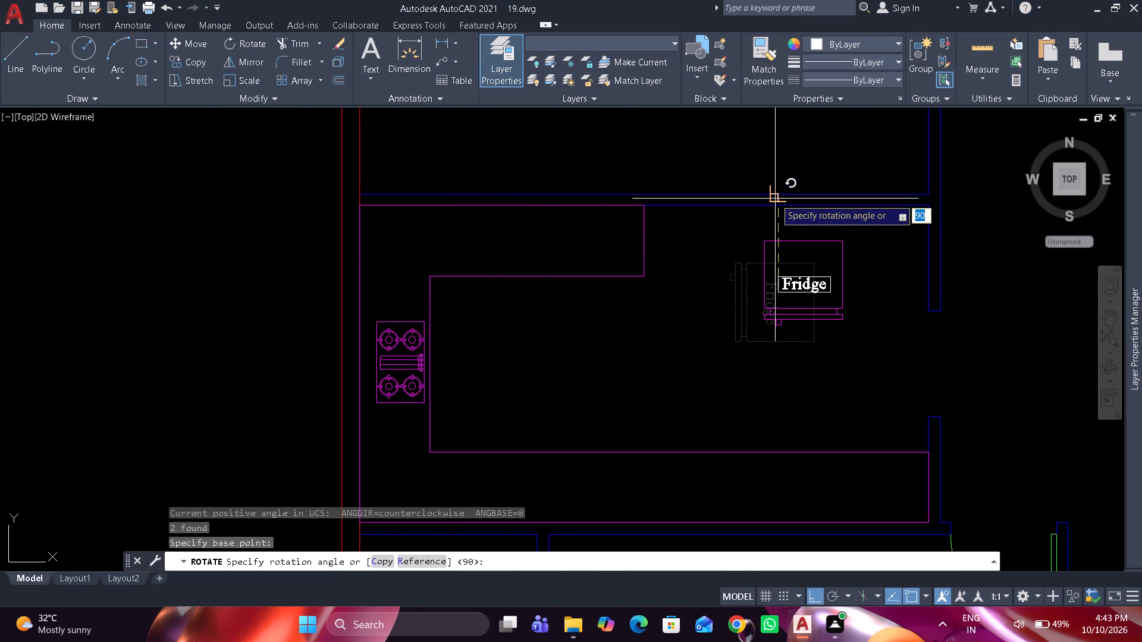
pyautogui.click(771, 151)
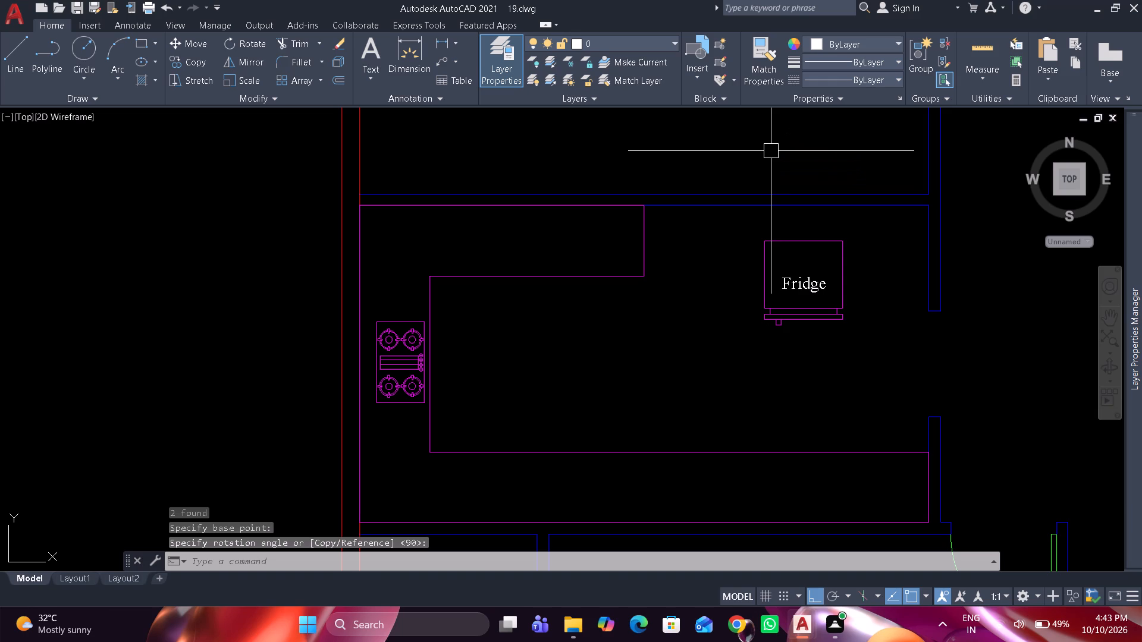
# Move the fridge along the kitchen's north wall to just beyond the end of the counter's upper leg.
pyautogui.scroll(1, 820, 252)
pyautogui.moveTo(832, 409); pyautogui.dragTo(832, 408)
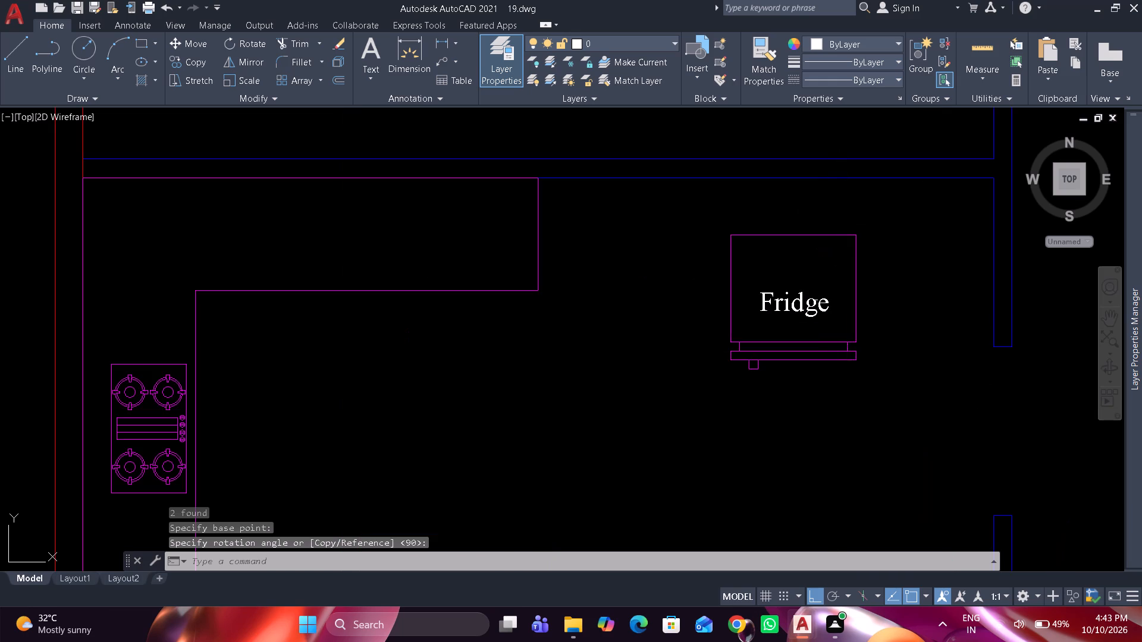
pyautogui.moveTo(832, 408); pyautogui.dragTo(816, 346)
pyautogui.click(803, 309)
pyautogui.moveTo(793, 269); pyautogui.dragTo(732, 245)
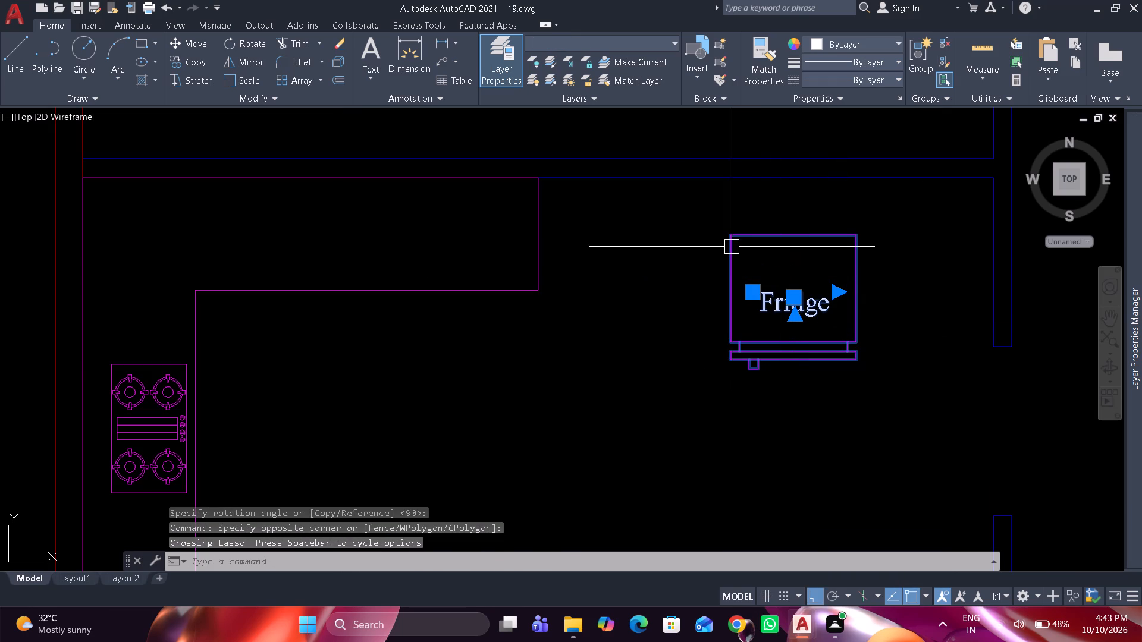
pyautogui.moveTo(733, 252); pyautogui.dragTo(559, 204)
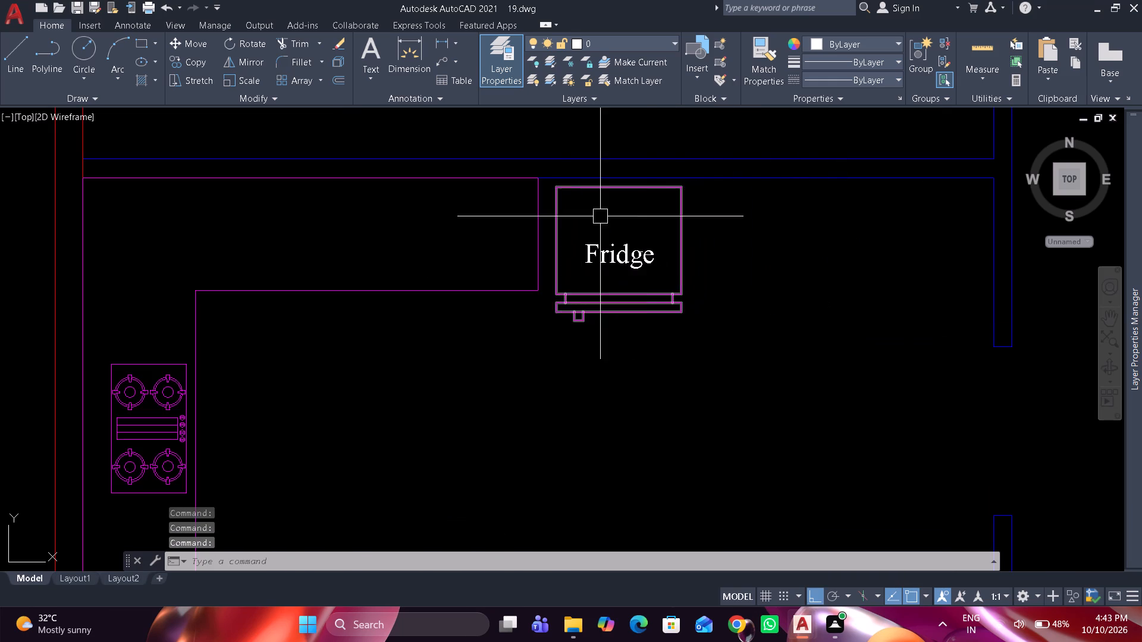
# Offset the inner line of the kitchen's east wall, north of the opening, 4' into the kitchen.
pyautogui.moveTo(871, 251); pyautogui.dragTo(730, 235, button='middle')
pyautogui.write('o 4')
pyautogui.press("'")
pyautogui.press('Return')
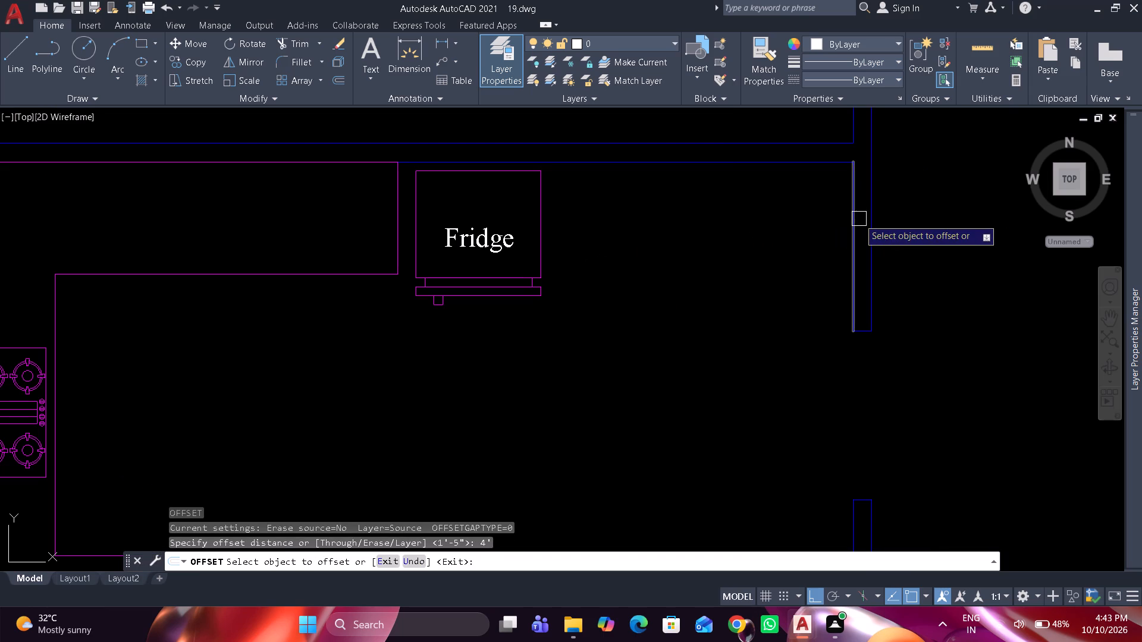
pyautogui.moveTo(858, 219); pyautogui.dragTo(851, 219)
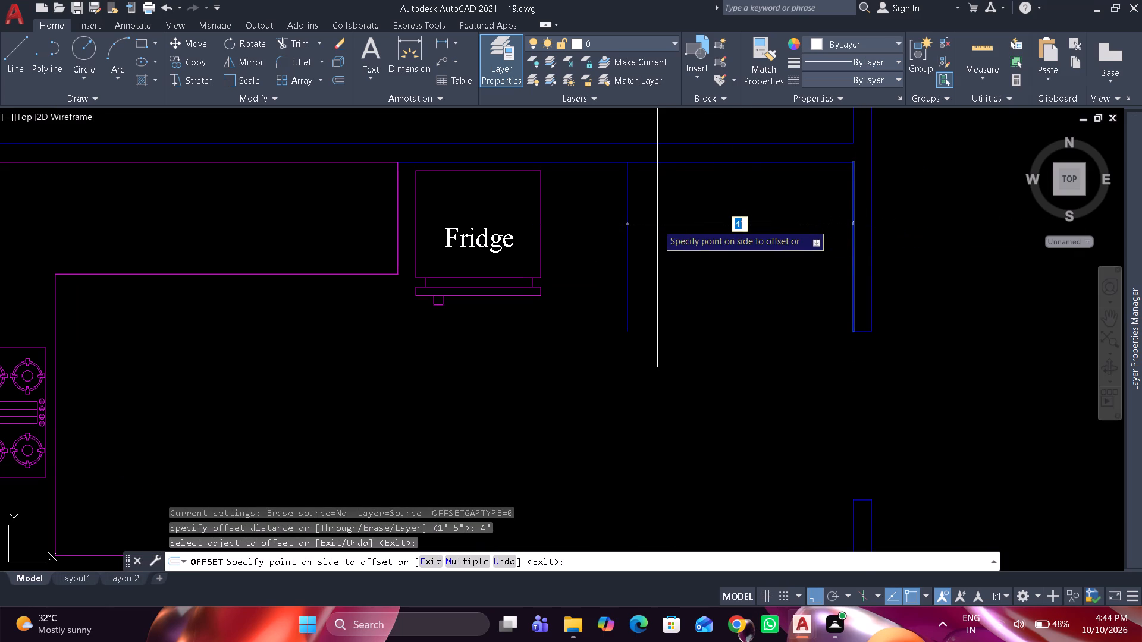
pyautogui.click(657, 224)
pyautogui.press('space')
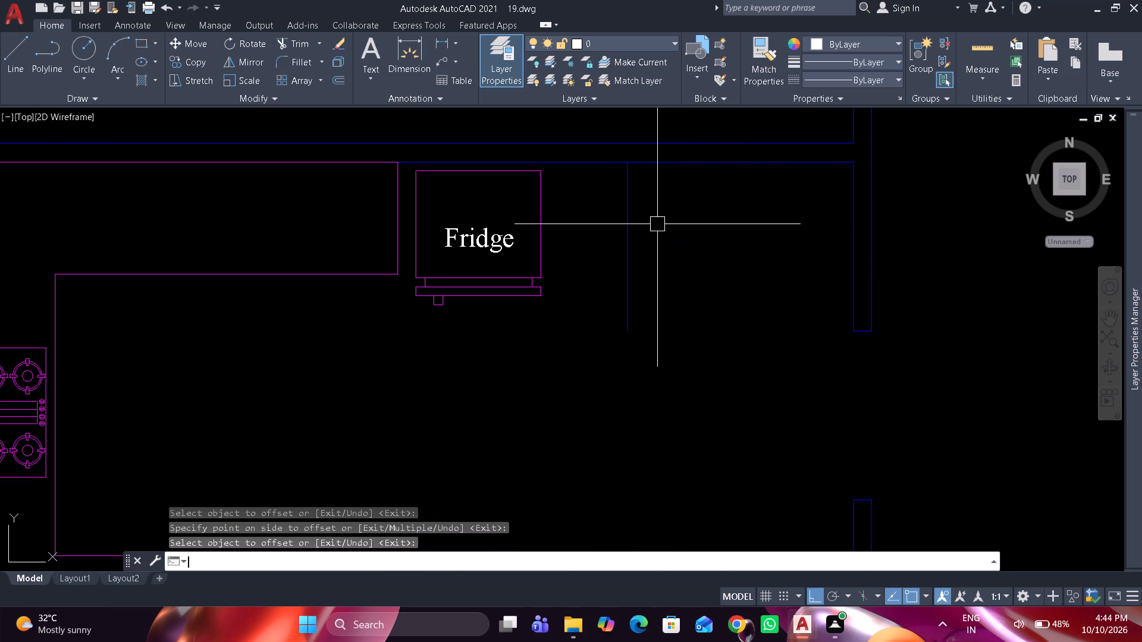
# Draw a rectangle about 4' by 1'-11" in the kitchen's northeast corner, from the offset line's top end to the east wall.
pyautogui.write('rec')
pyautogui.press('space')
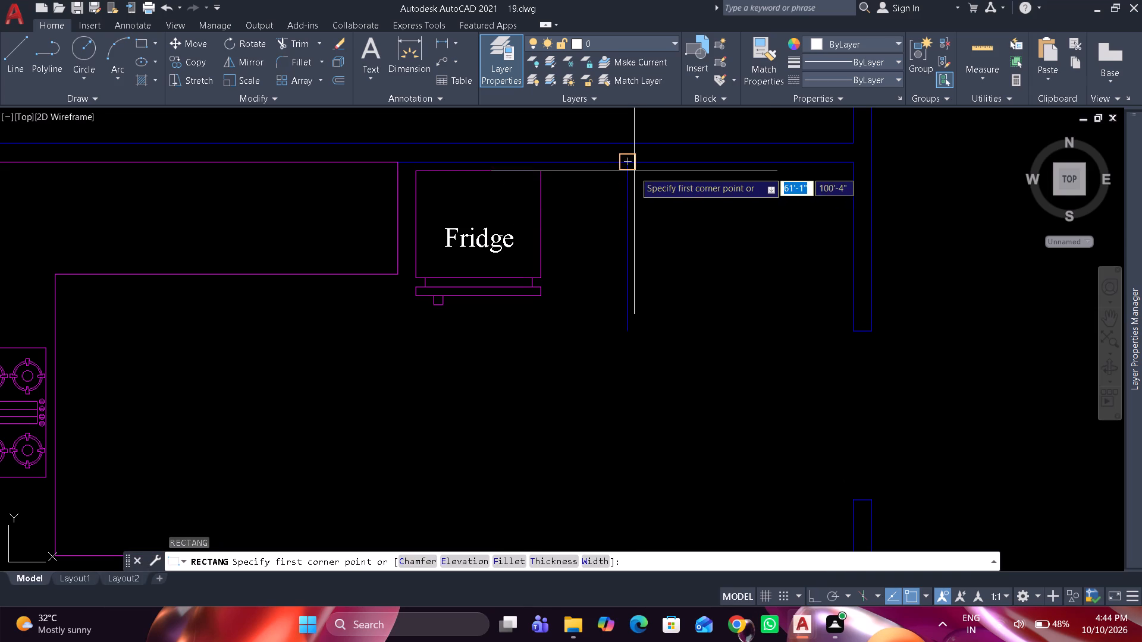
pyautogui.click(633, 170)
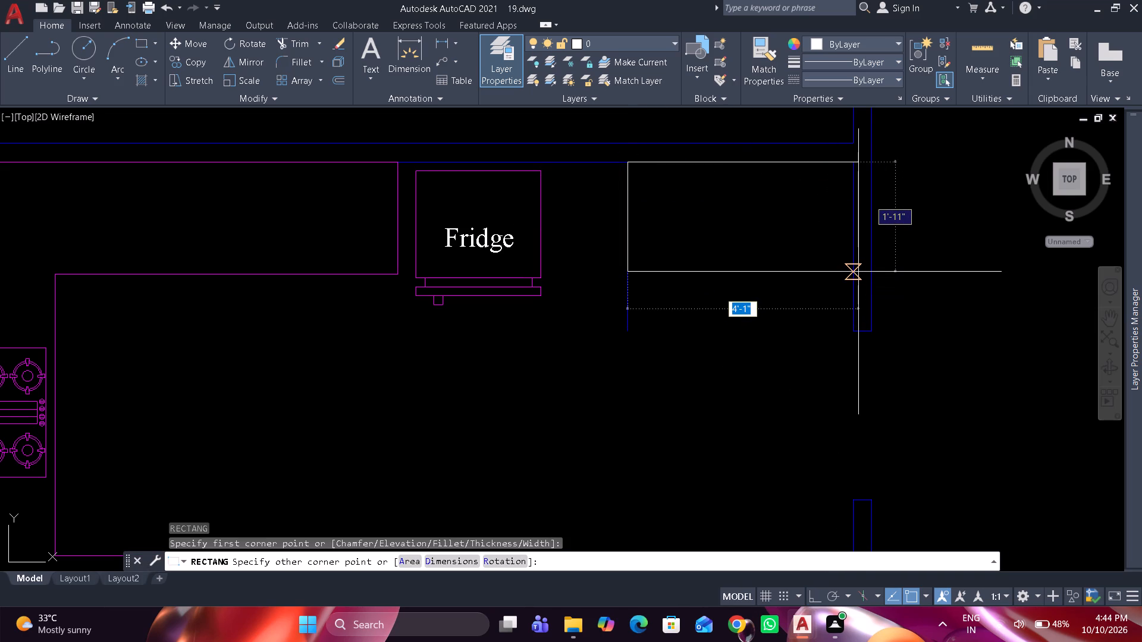
pyautogui.click(858, 272)
# Assign the new rectangle in the kitchen's northeast corner to the Kitchen layer.
pyautogui.click(832, 275)
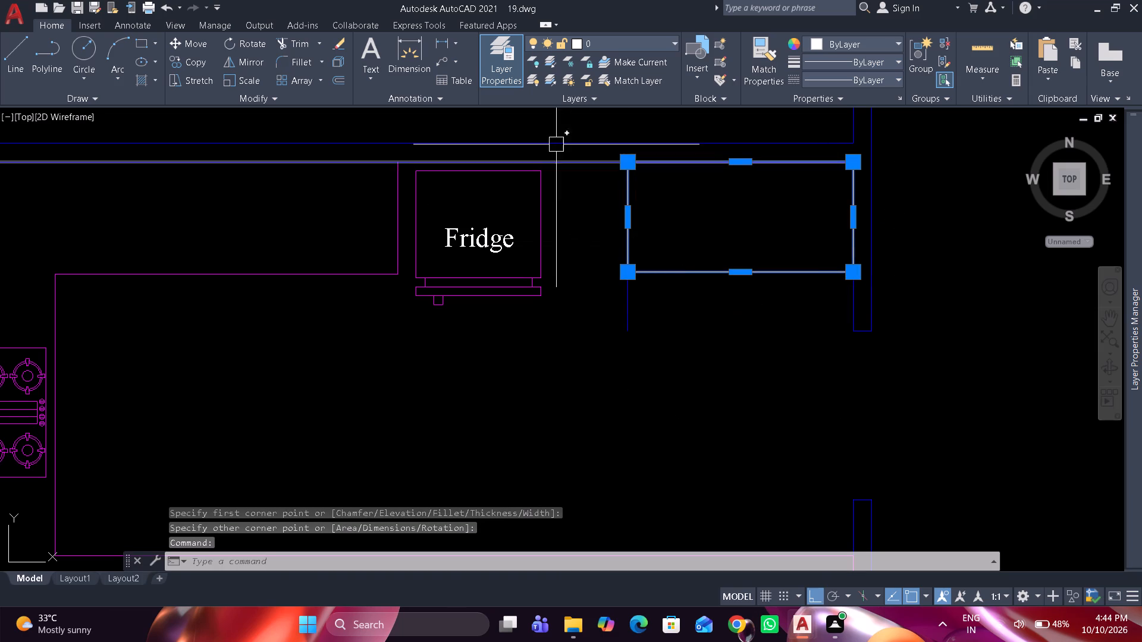
pyautogui.click(594, 42)
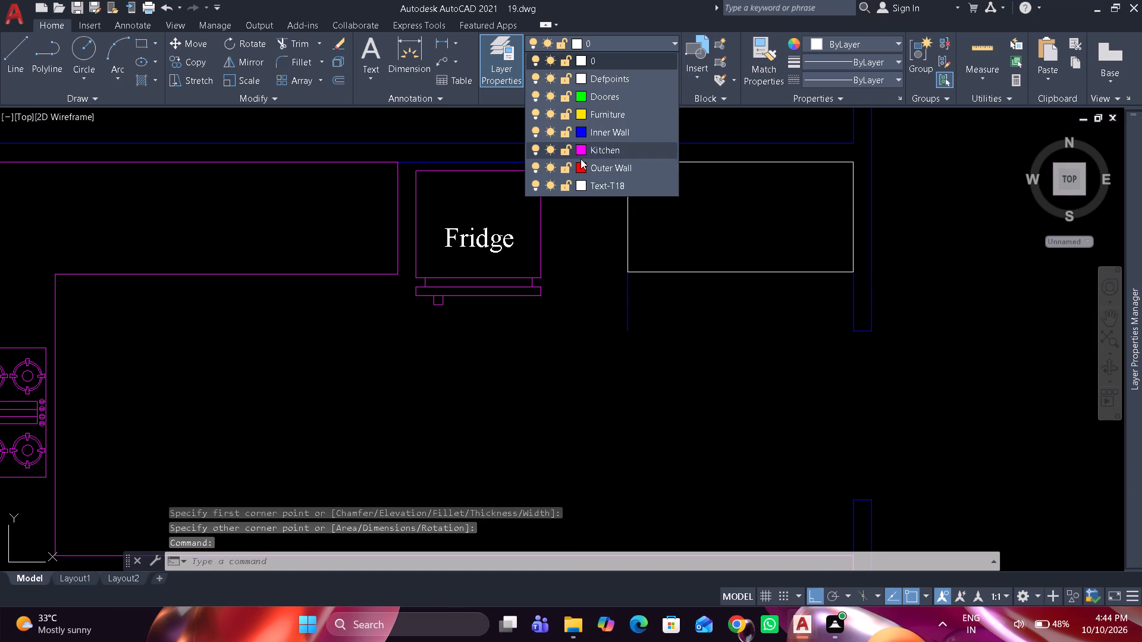
pyautogui.click(581, 159)
pyautogui.press('Escape')
# Erase the offset wall line used as a guide for the rectangle.
pyautogui.click(632, 307)
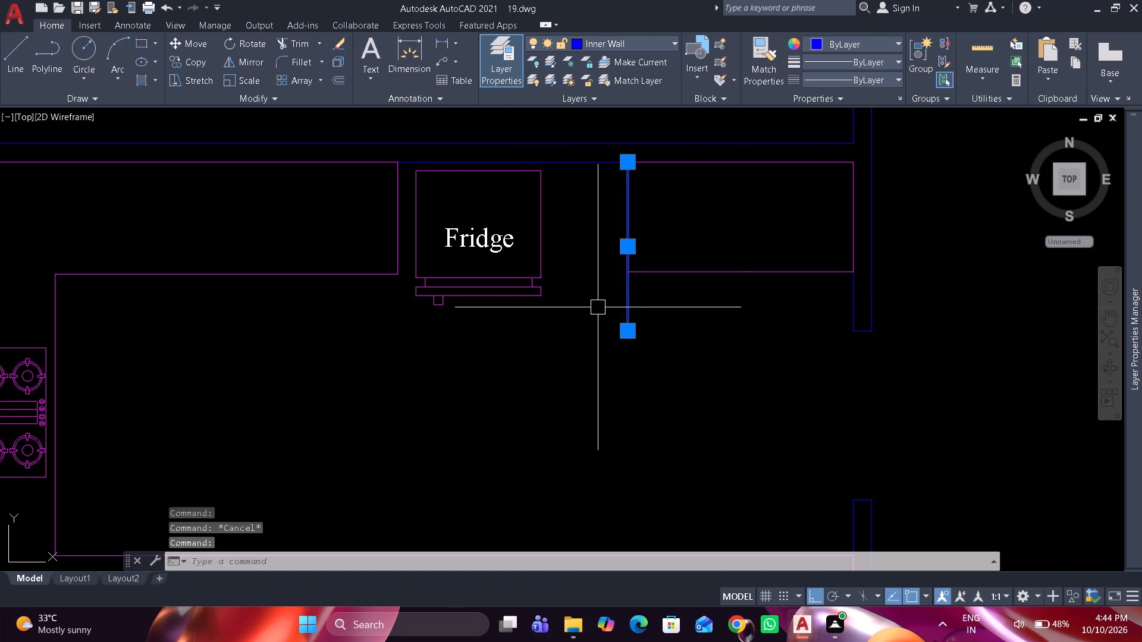
pyautogui.write('e')
pyautogui.press('space')
# Nudge the northeast rectangle west and south to leave a small gap from the kitchen's north and east walls.
pyautogui.moveTo(659, 239); pyautogui.dragTo(650, 234)
pyautogui.click(617, 231)
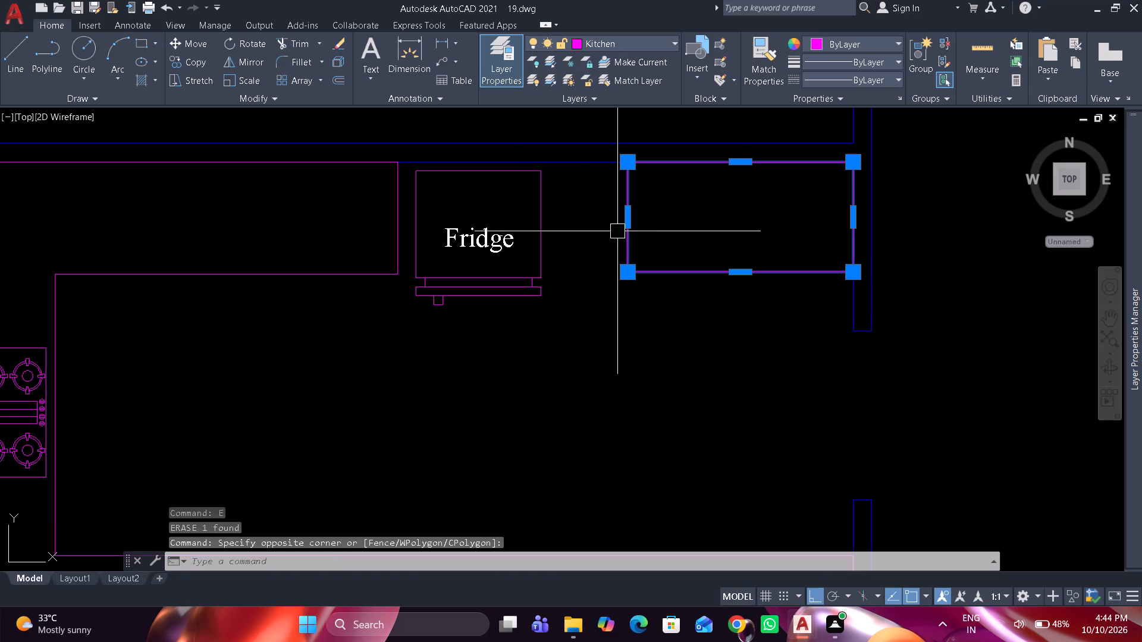
pyautogui.hotkey('ctrl', 'Left')
pyautogui.hotkey('ctrl', 'Up')
pyautogui.hotkey('ctrl', 'Left')
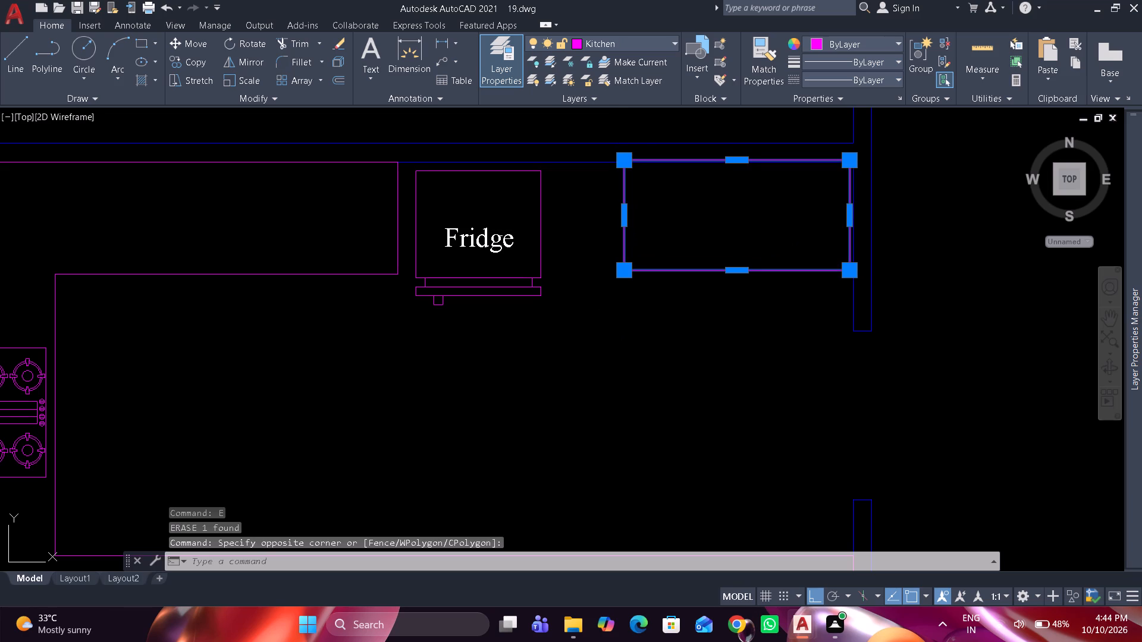
pyautogui.hotkey('ctrl', 'Down')
pyautogui.hotkey('ctrl', 'Down')
pyautogui.hotkey('ctrl', 'Left')
pyautogui.hotkey('ctrl', 'Left')
pyautogui.hotkey('ctrl', 'Left')
pyautogui.hotkey('ctrl', 'Down')
pyautogui.hotkey('ctrl', 'Left')
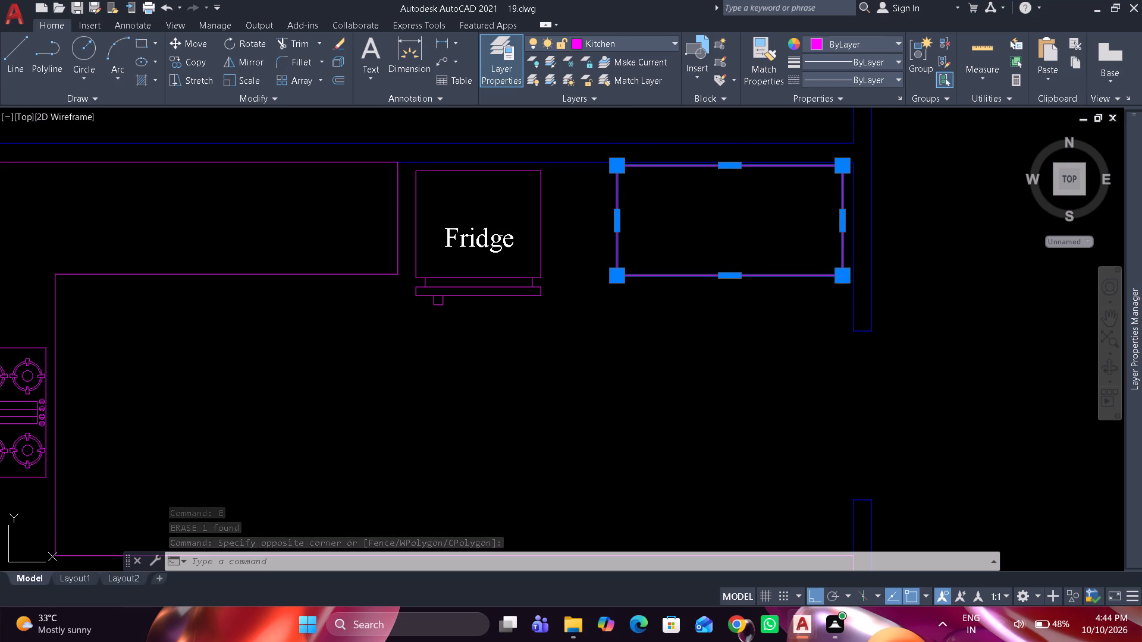
pyautogui.hotkey('ctrl', 'Down')
pyautogui.hotkey('ctrl', 'Left')
pyautogui.hotkey('ctrl', 'Down')
pyautogui.hotkey('ctrl', 'Left')
pyautogui.hotkey('ctrl', 'Down')
pyautogui.hotkey('ctrl', 'Left')
pyautogui.hotkey('ctrl', 'Down')
pyautogui.hotkey('ctrl', 'Left')
pyautogui.hotkey('ctrl', 'Down')
pyautogui.hotkey('ctrl', 'Left')
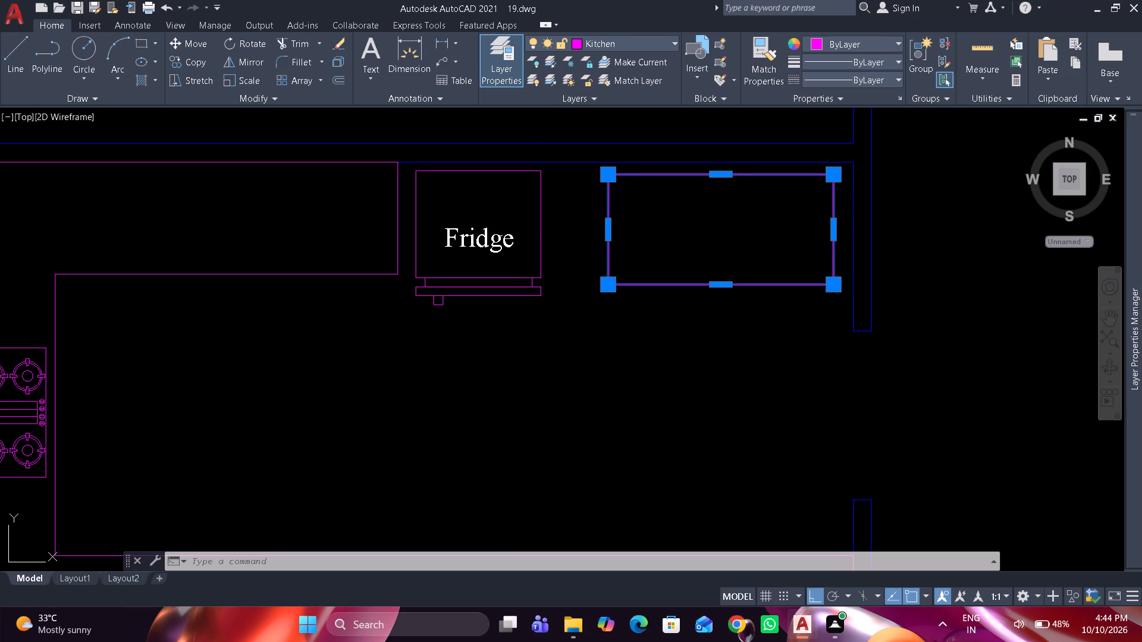
pyautogui.hotkey('ctrl', 'Down')
pyautogui.hotkey('ctrl', 'Left')
pyautogui.hotkey('ctrl', 'Down')
pyautogui.hotkey('ctrl', 'Left')
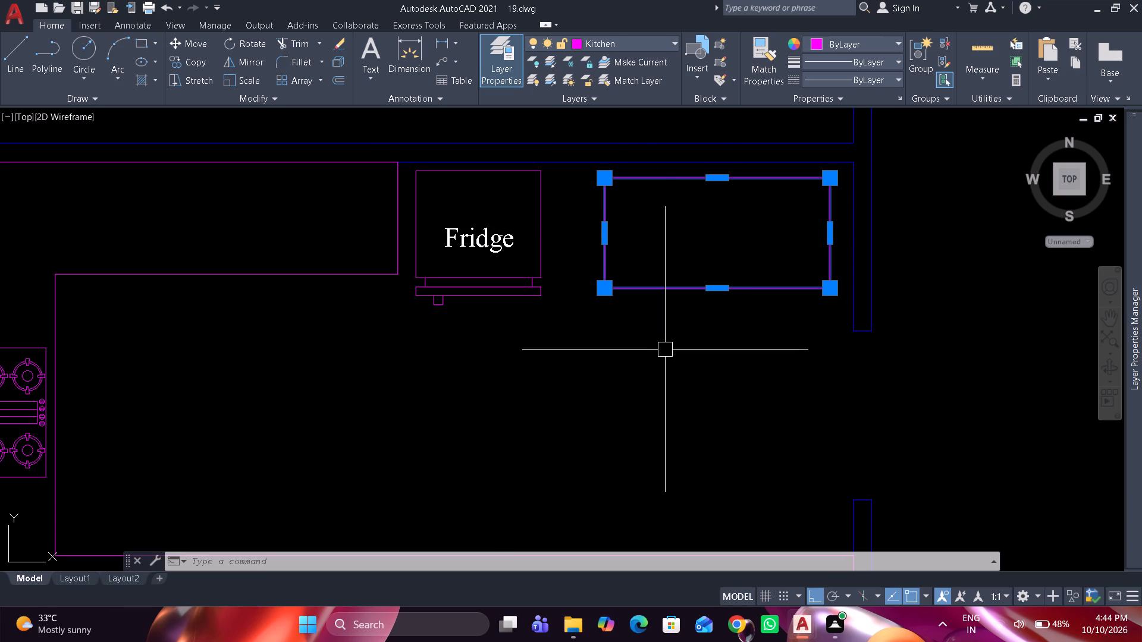
pyautogui.press('Escape')
pyautogui.press('Escape')
# Mirror the kitchen sink outside the plan about a horizontal line and erase the source object.
pyautogui.scroll(-2, 620, 258)
pyautogui.moveTo(621, 257); pyautogui.dragTo(666, 191, button='middle')
pyautogui.scroll(-1, 666, 191)
pyautogui.middleClick(666, 191)
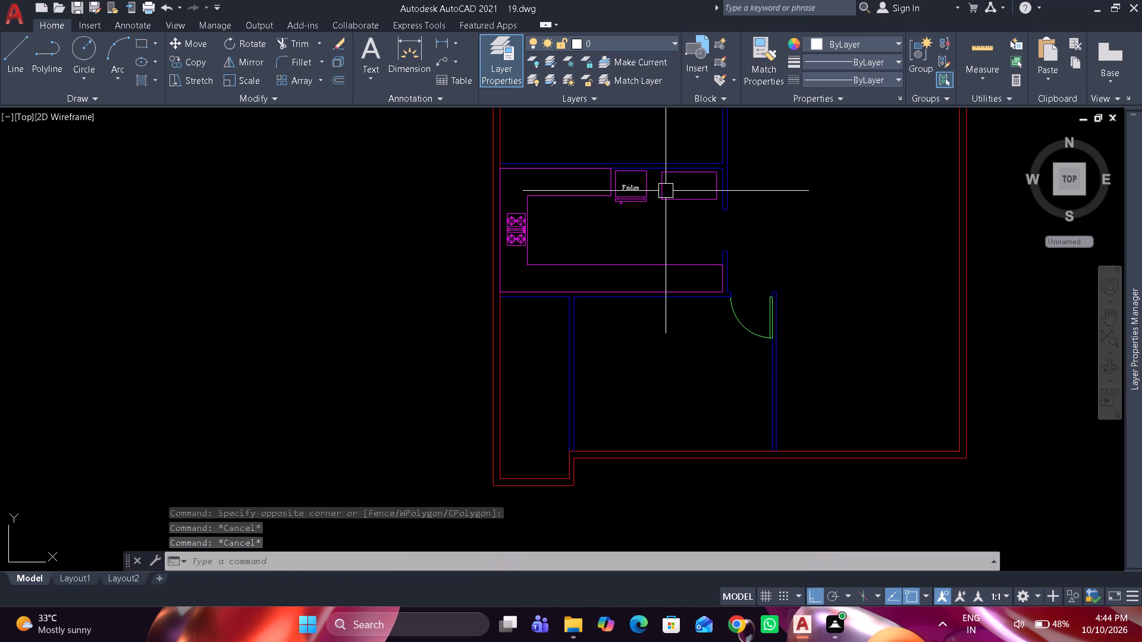
pyautogui.scroll(-1, 666, 191)
pyautogui.moveTo(656, 188); pyautogui.dragTo(496, 235, button='middle')
pyautogui.moveTo(814, 222); pyautogui.dragTo(443, 316, button='middle')
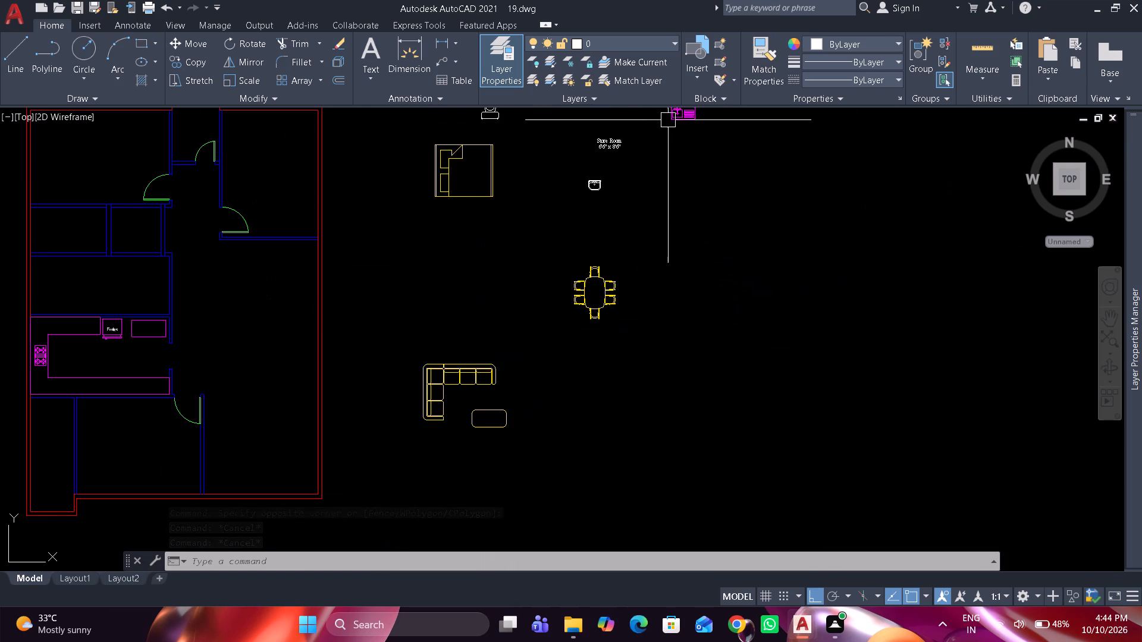
pyautogui.moveTo(668, 131); pyautogui.dragTo(662, 262, button='middle')
pyautogui.scroll(4, 661, 251)
pyautogui.click(693, 229)
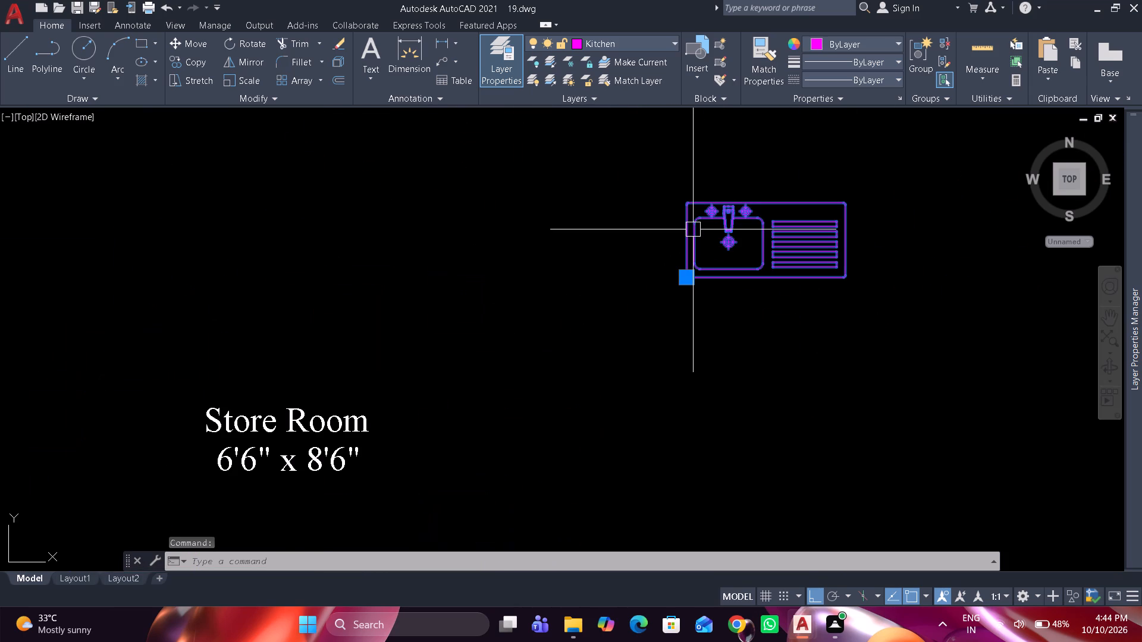
pyautogui.press('m')
pyautogui.press('i')
pyautogui.press('space')
pyautogui.moveTo(708, 299); pyautogui.dragTo(723, 300)
pyautogui.click(829, 304)
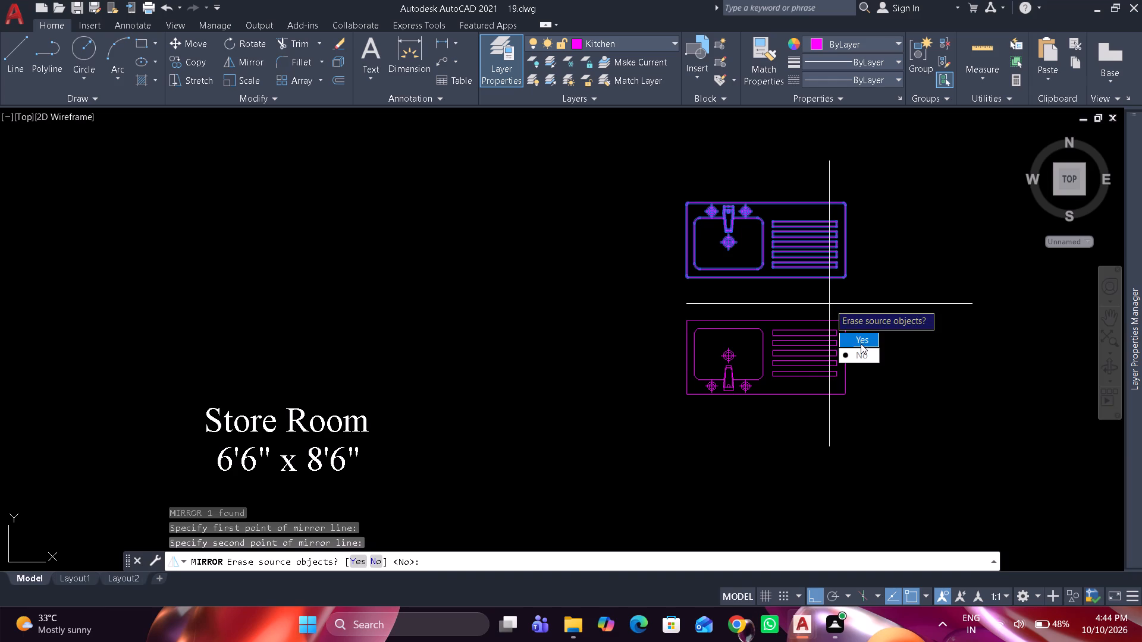
pyautogui.moveTo(861, 344); pyautogui.dragTo(829, 304)
# Move the mirrored sink into the kitchen and place it on the counter's south leg near its east end.
pyautogui.scroll(-3, 810, 300)
pyautogui.click(807, 310)
pyautogui.moveTo(798, 320); pyautogui.dragTo(883, 212, button='middle')
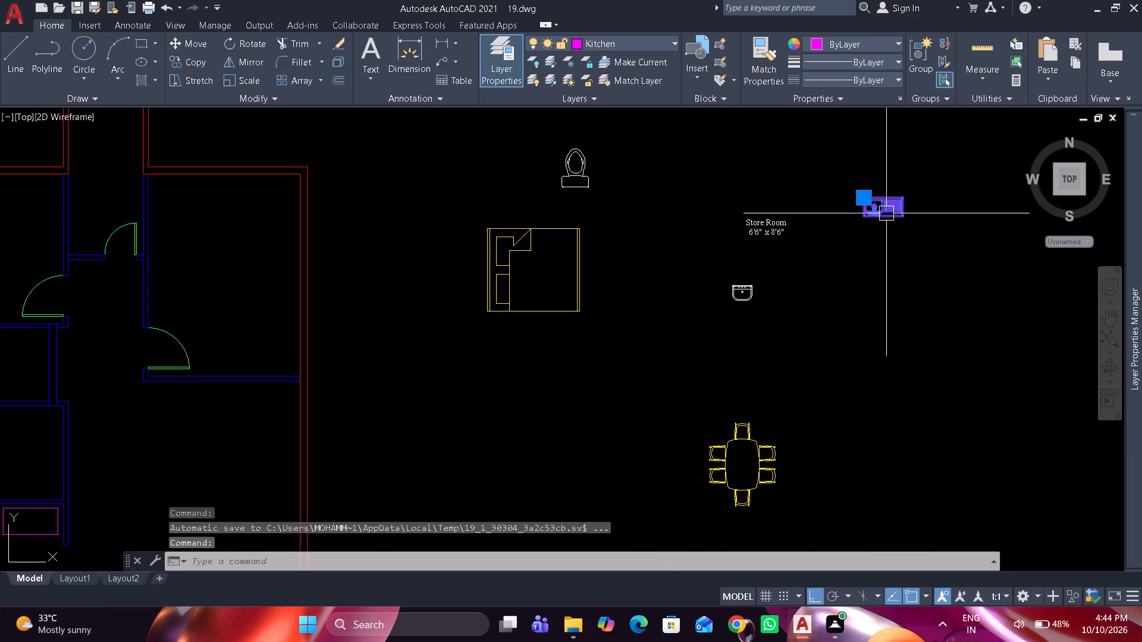
pyautogui.moveTo(886, 213); pyautogui.dragTo(112, 488)
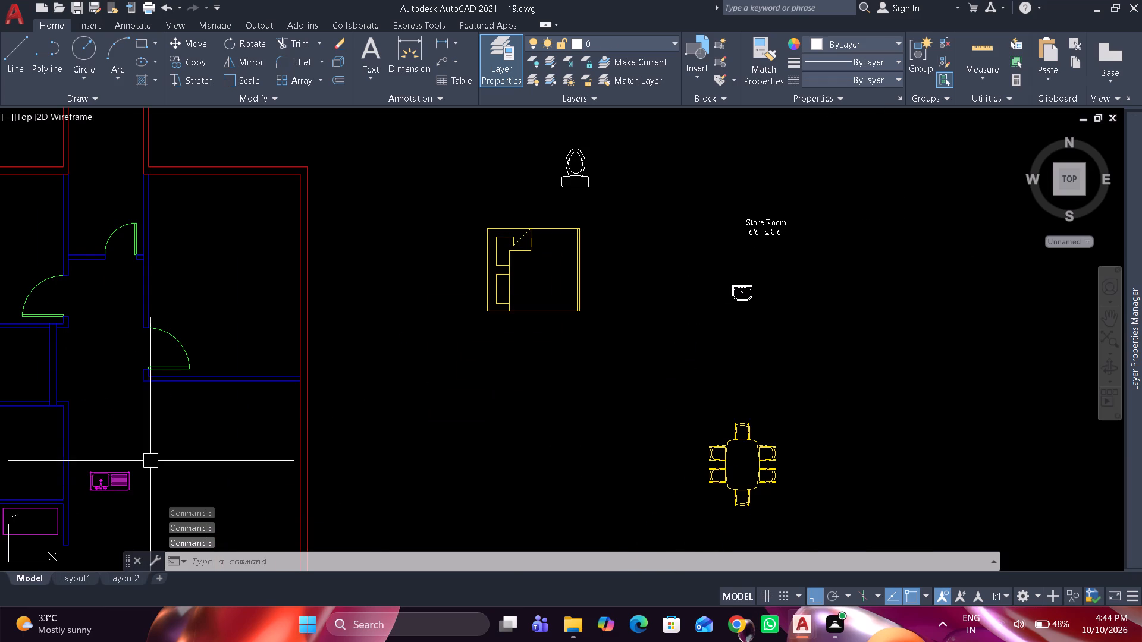
pyautogui.moveTo(194, 424); pyautogui.dragTo(642, 143, button='middle')
pyautogui.scroll(3, 638, 150)
pyautogui.scroll(-1, 506, 247)
pyautogui.moveTo(506, 247); pyautogui.dragTo(773, 59, button='middle')
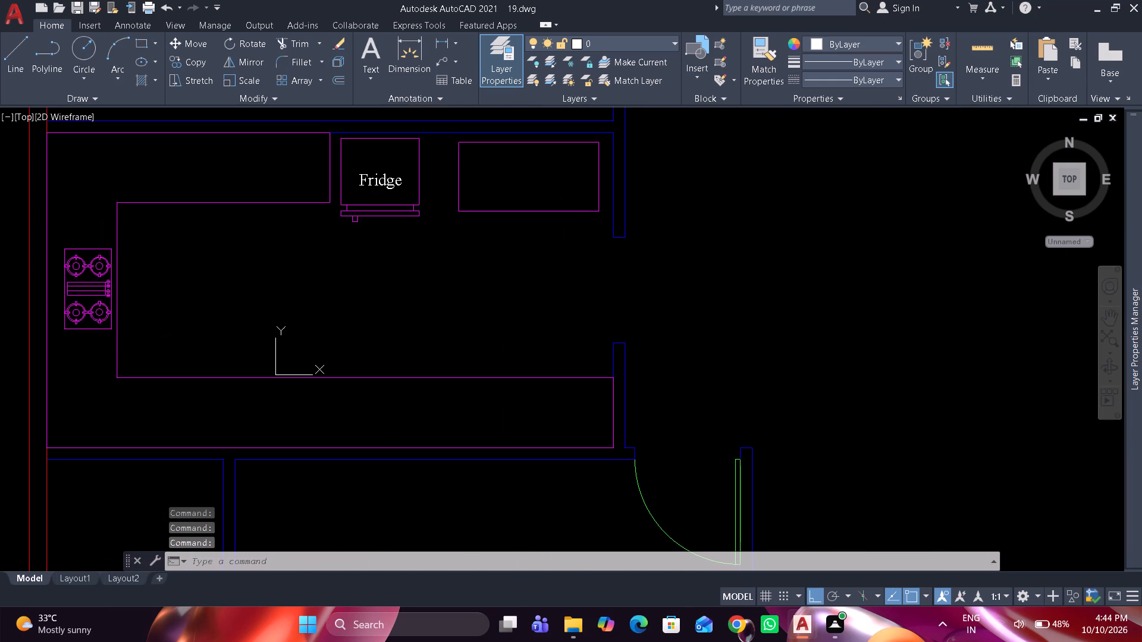
pyautogui.moveTo(732, 182); pyautogui.dragTo(726, 243, button='middle')
pyautogui.click(732, 143)
pyautogui.moveTo(742, 139); pyautogui.dragTo(669, 260)
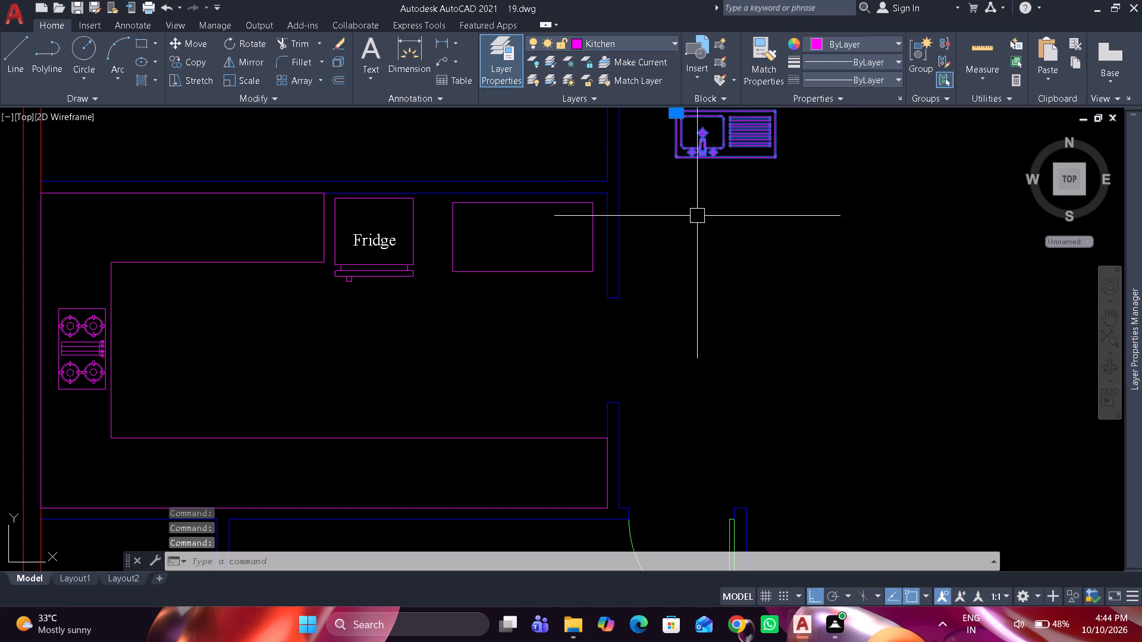
pyautogui.moveTo(669, 260); pyautogui.dragTo(561, 477)
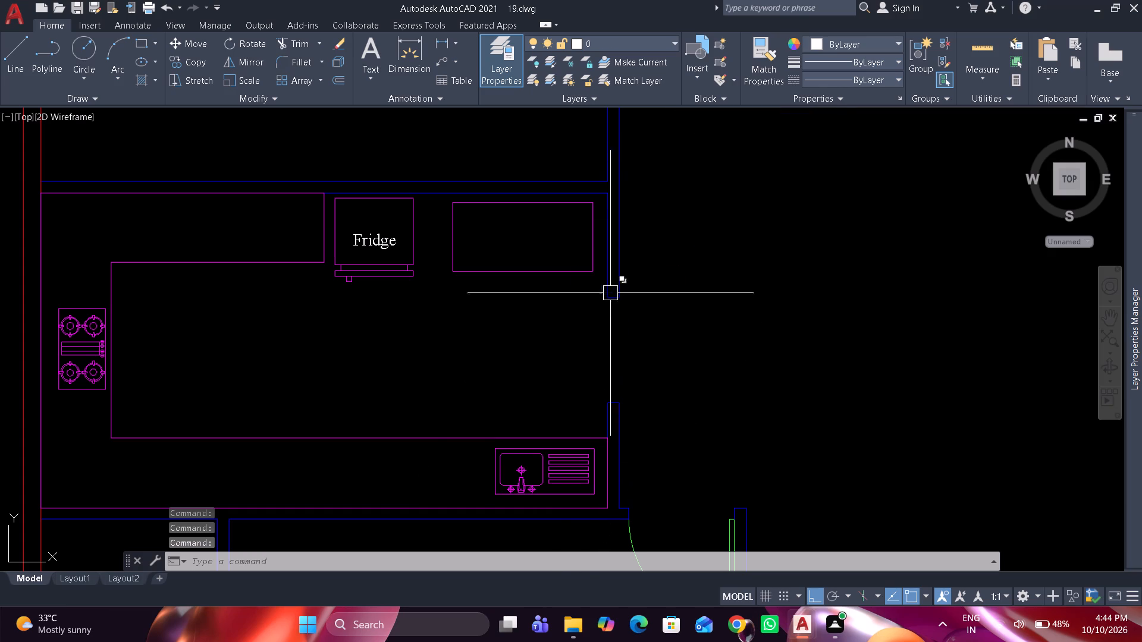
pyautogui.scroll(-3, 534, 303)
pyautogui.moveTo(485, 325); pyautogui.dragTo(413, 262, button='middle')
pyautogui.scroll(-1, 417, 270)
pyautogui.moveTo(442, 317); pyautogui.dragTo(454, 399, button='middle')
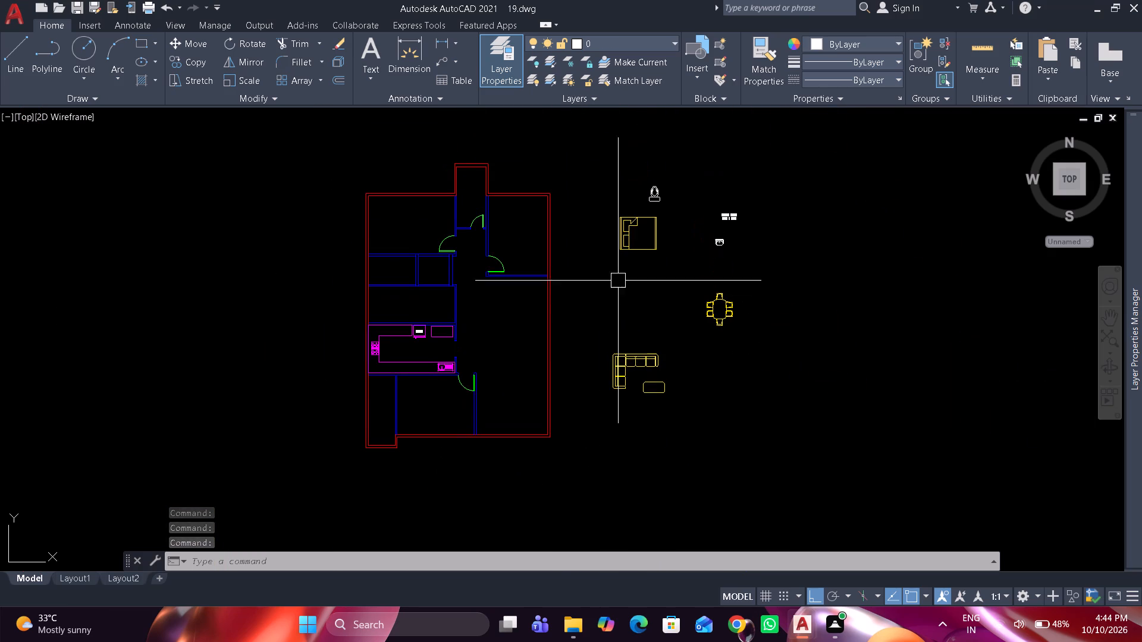
# Rotate the bed outside the plan 90 degrees clockwise so its headboard faces north.
pyautogui.click(634, 229)
pyautogui.write('ro')
pyautogui.press('space')
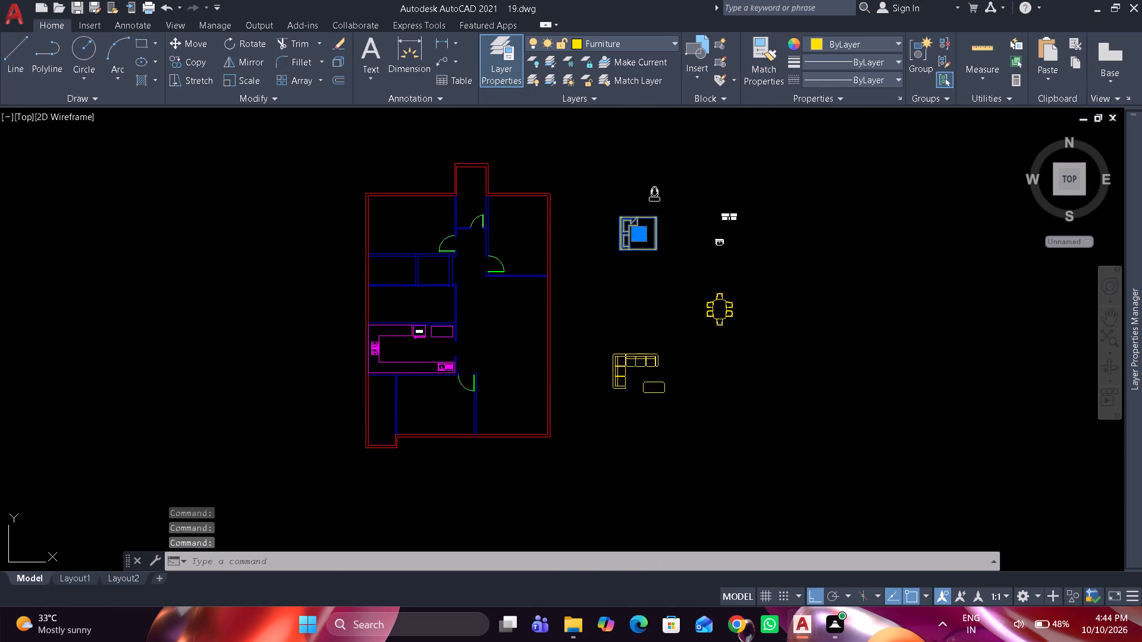
pyautogui.moveTo(636, 228); pyautogui.dragTo(636, 249)
pyautogui.moveTo(616, 328); pyautogui.dragTo(617, 319)
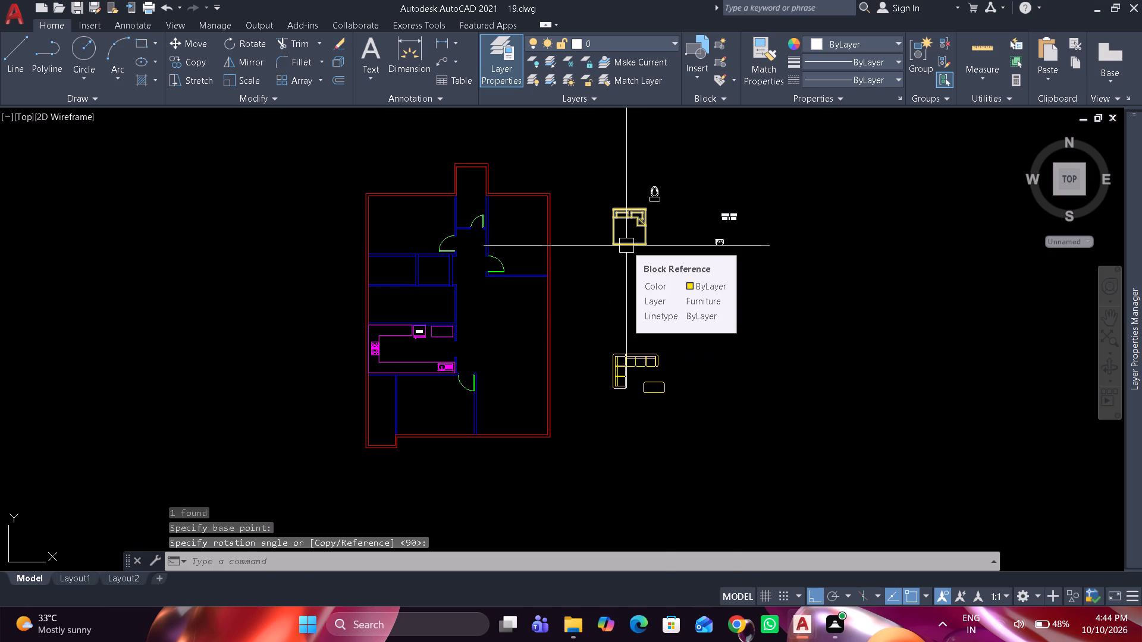
# Move the bed by its headboard midpoint into the room south of the kitchen, against that room's north wall.
pyautogui.click(626, 246)
pyautogui.write('m')
pyautogui.press('space')
pyautogui.scroll(1, 641, 168)
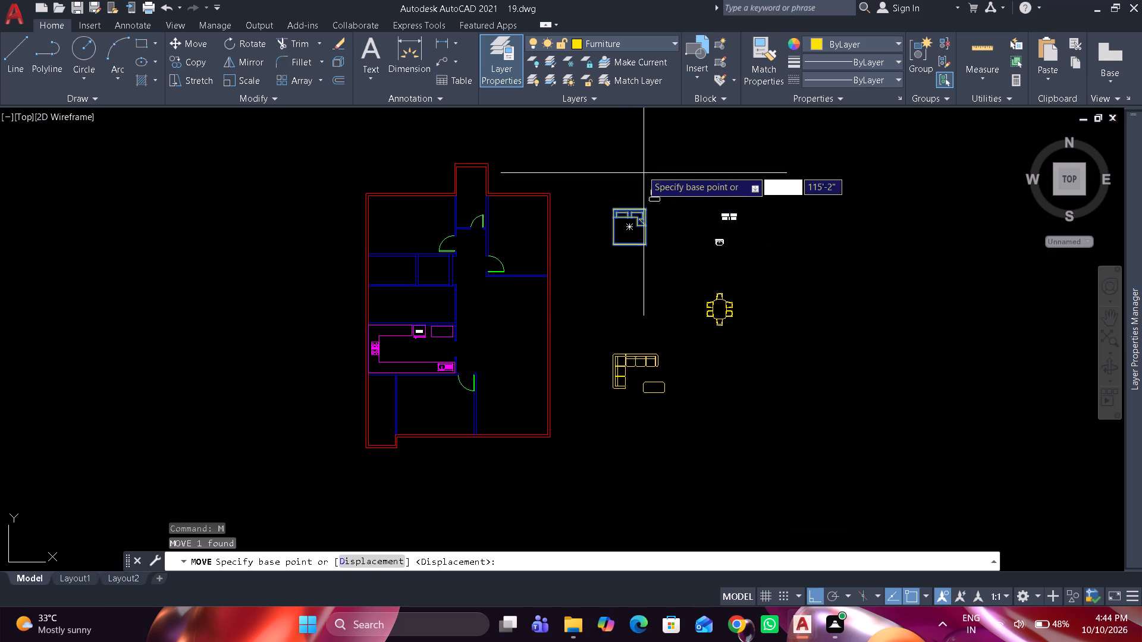
pyautogui.scroll(3, 641, 168)
pyautogui.scroll(1, 572, 400)
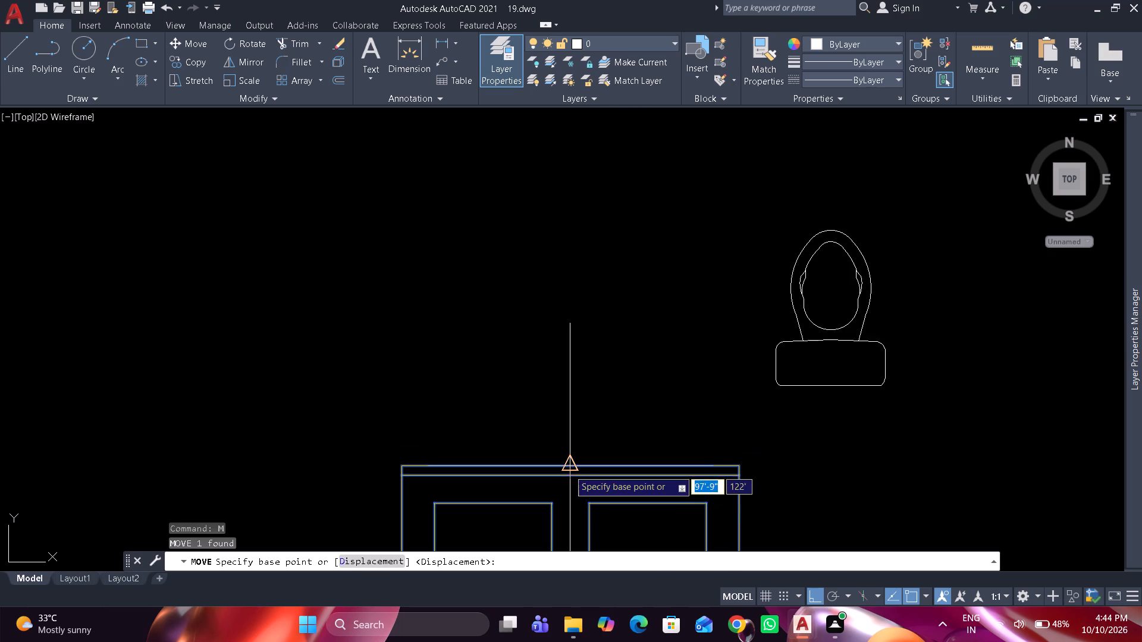
pyautogui.moveTo(569, 470); pyautogui.dragTo(585, 439)
pyautogui.scroll(-6, 611, 310)
pyautogui.scroll(4, 485, 455)
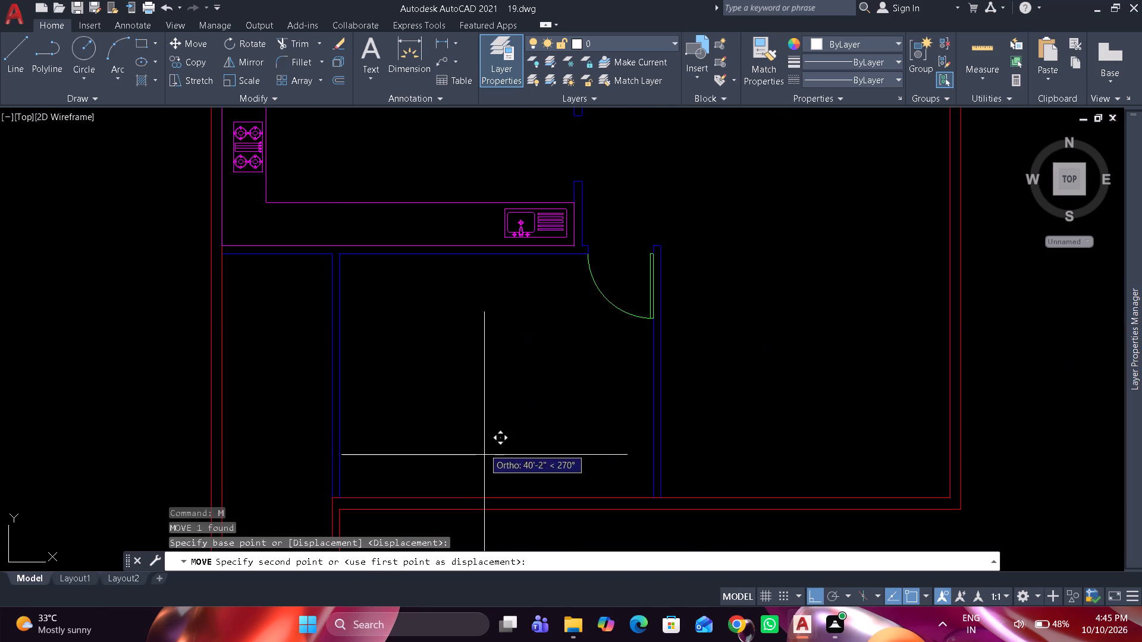
pyautogui.scroll(1, 485, 328)
pyautogui.click(454, 209)
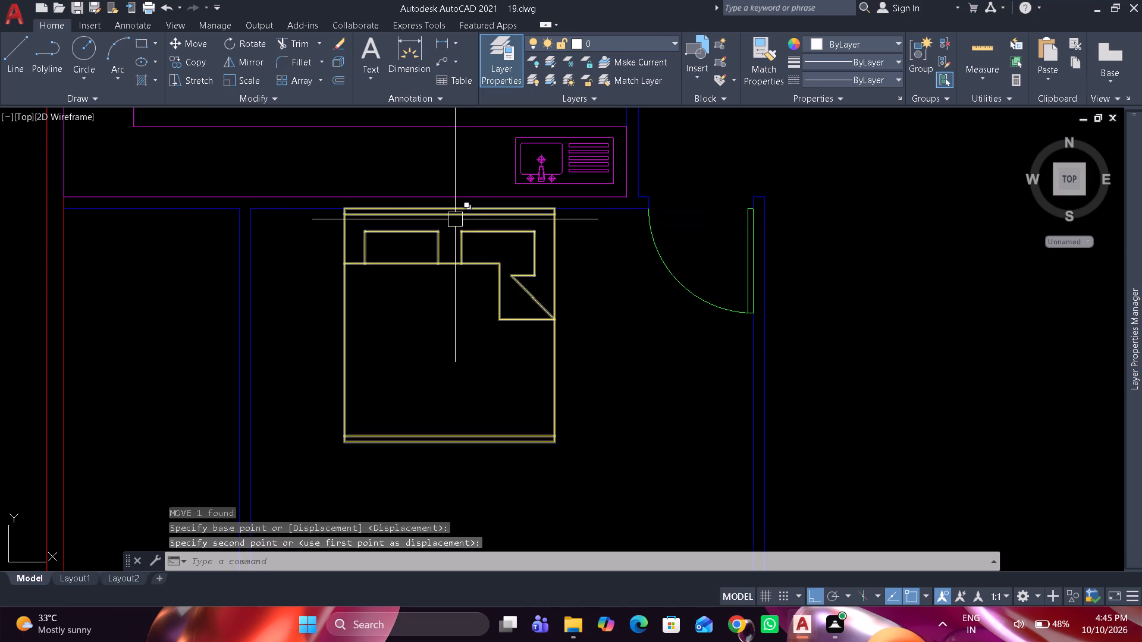
# Mirror the L-shaped sofa outside the plan about a vertical line and erase the source object.
pyautogui.scroll(-2, 446, 256)
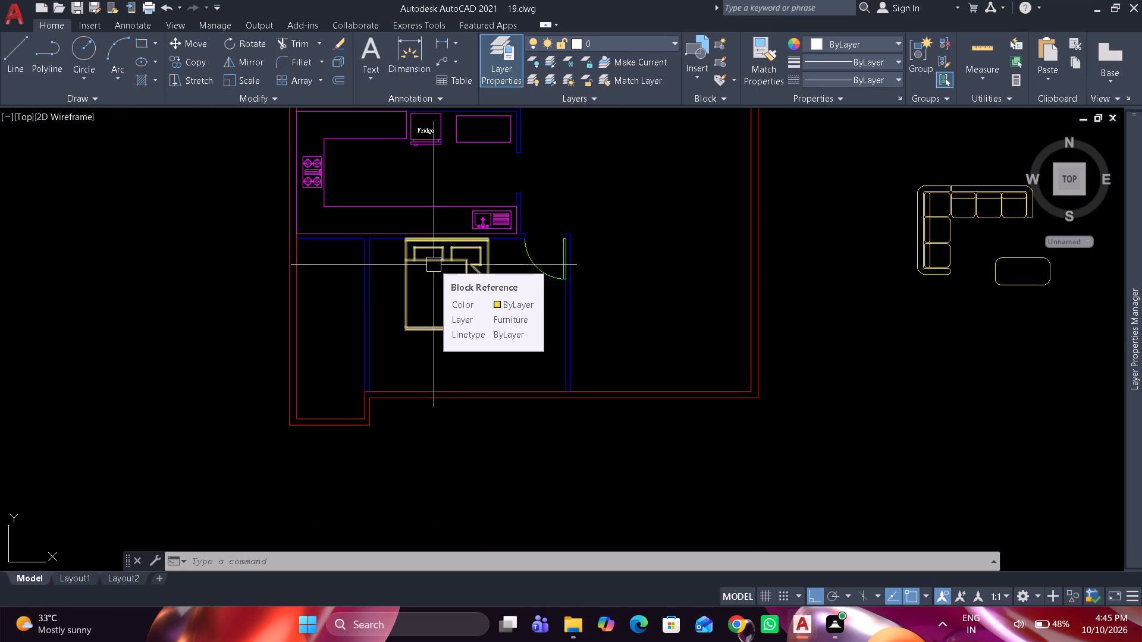
pyautogui.scroll(-1, 434, 265)
pyautogui.moveTo(434, 277); pyautogui.dragTo(429, 429, button='middle')
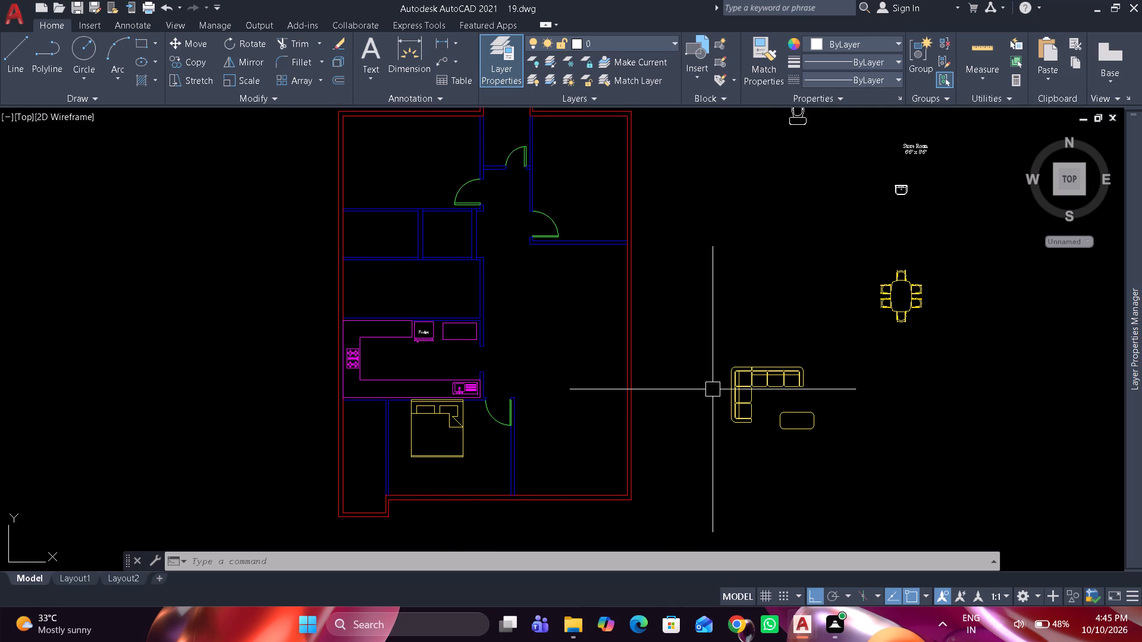
pyautogui.click(768, 373)
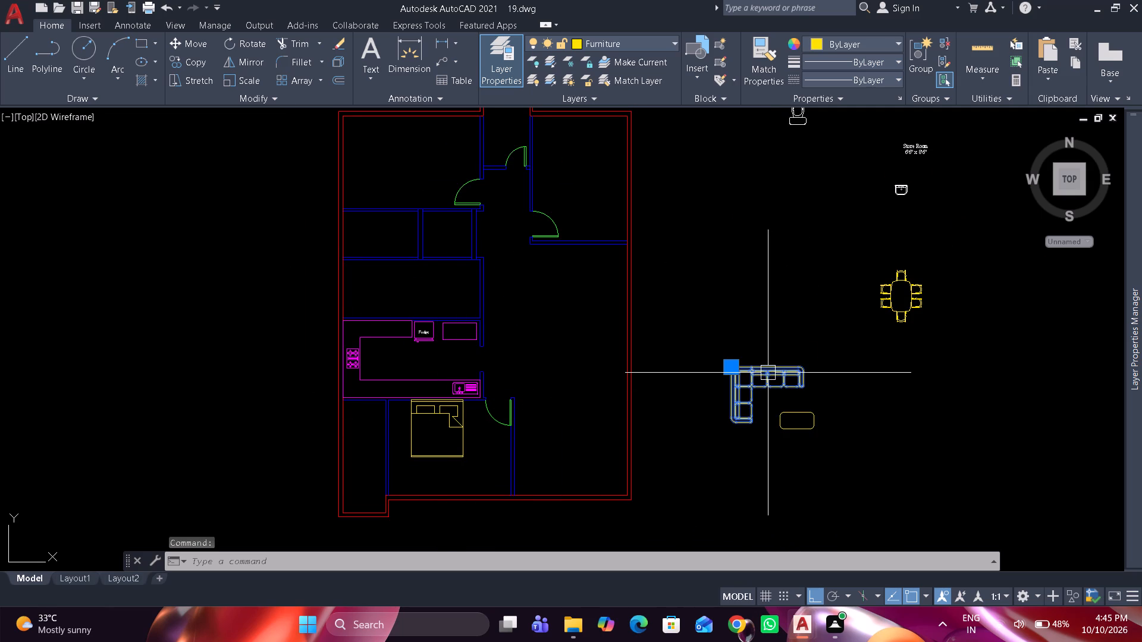
pyautogui.write('mi')
pyautogui.press('space')
pyautogui.click(839, 375)
pyautogui.click(845, 462)
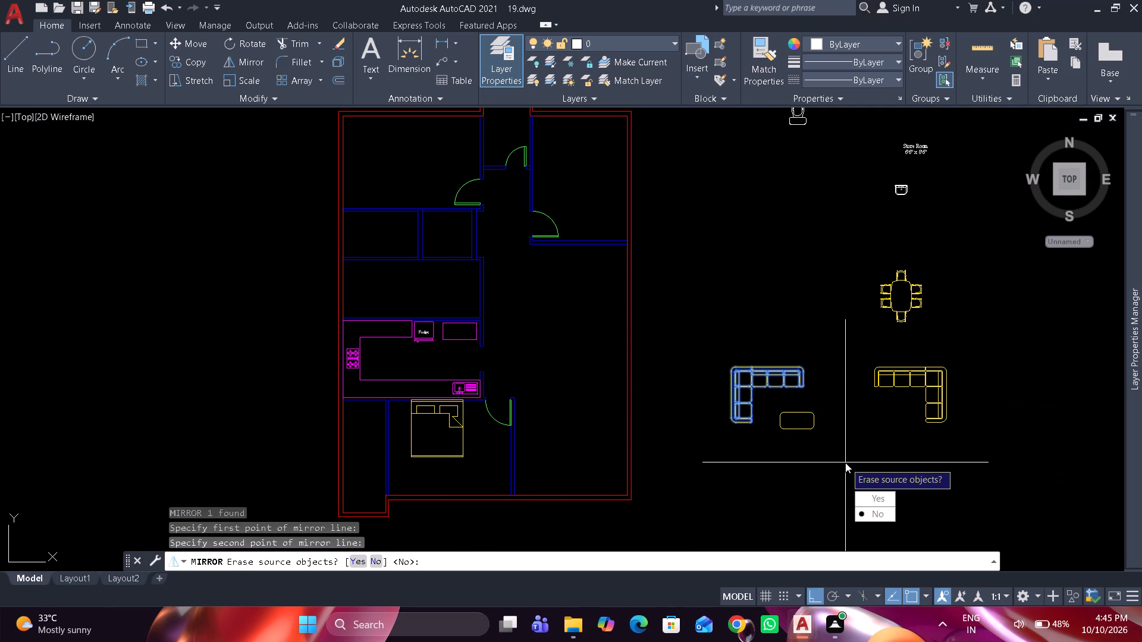
pyautogui.moveTo(865, 494); pyautogui.dragTo(845, 462)
# Move the mirrored sofa west so it wraps around the coffee table's north and east sides.
pyautogui.click(909, 380)
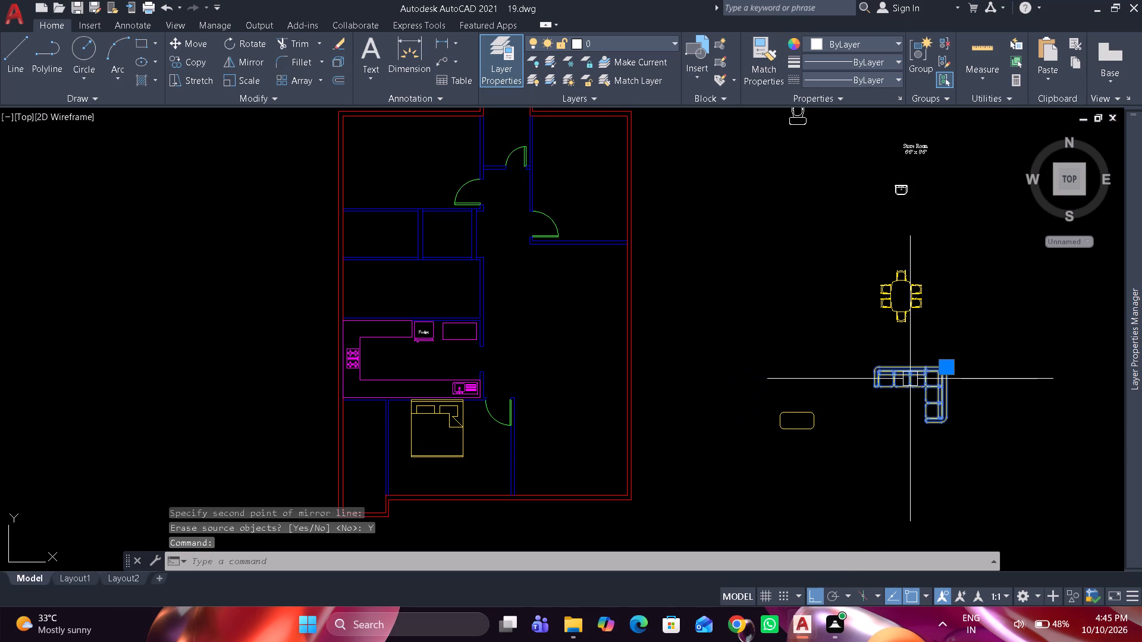
pyautogui.moveTo(910, 379); pyautogui.dragTo(825, 385)
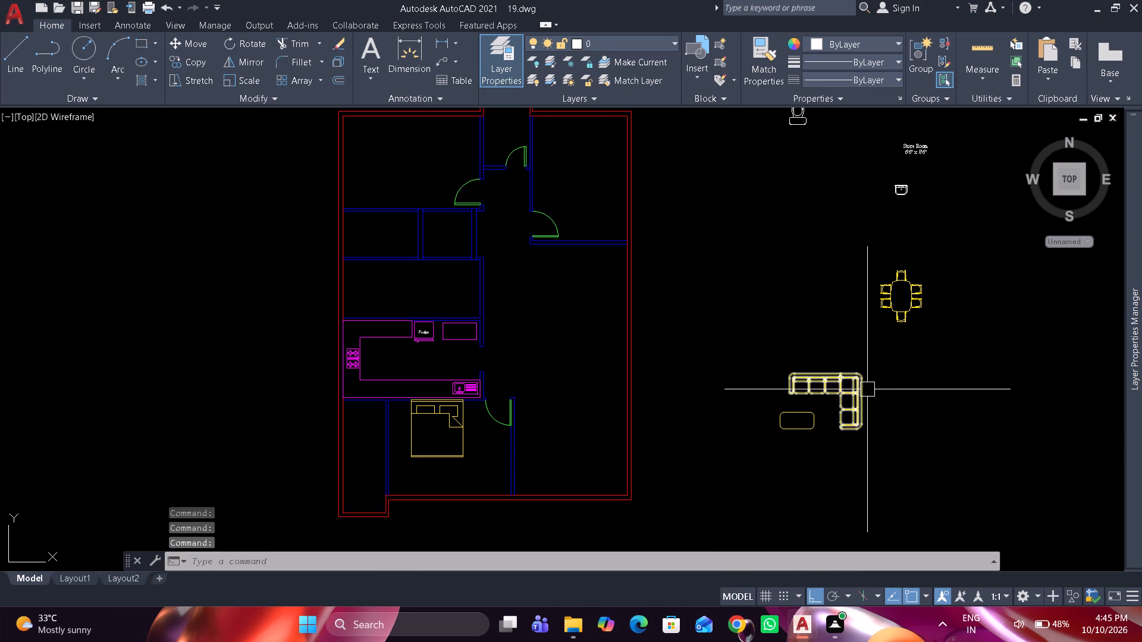
# Move the sofa and coffee table together into the northeast part of the large hall, just below its north wall.
pyautogui.click(887, 424)
pyautogui.click(760, 359)
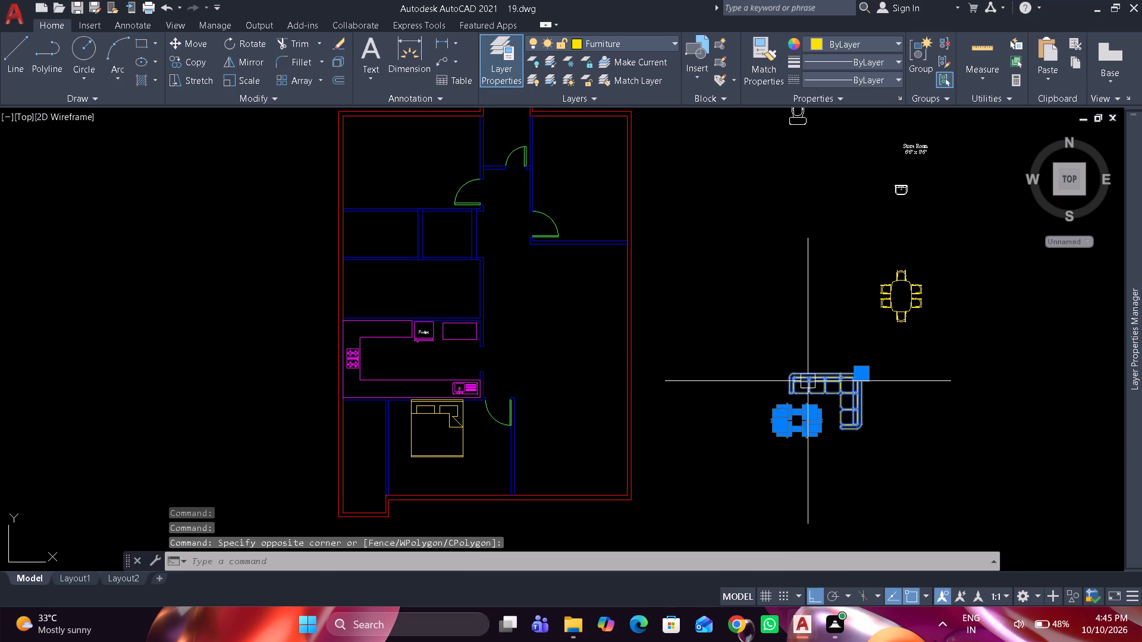
pyautogui.moveTo(811, 376); pyautogui.dragTo(567, 259)
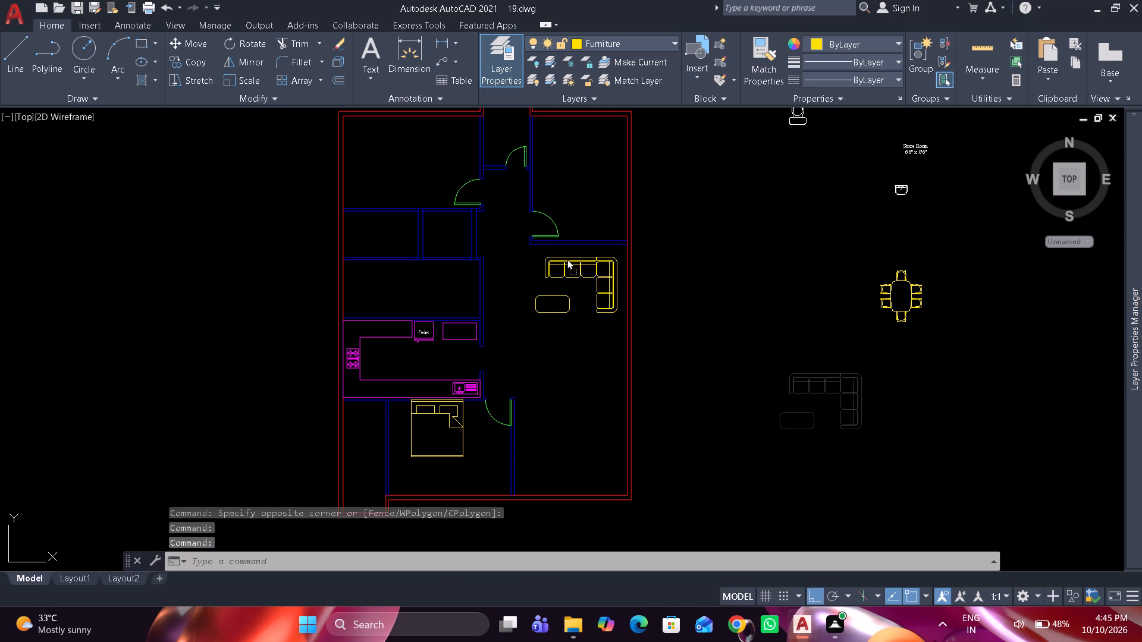
pyautogui.moveTo(567, 259); pyautogui.dragTo(567, 258)
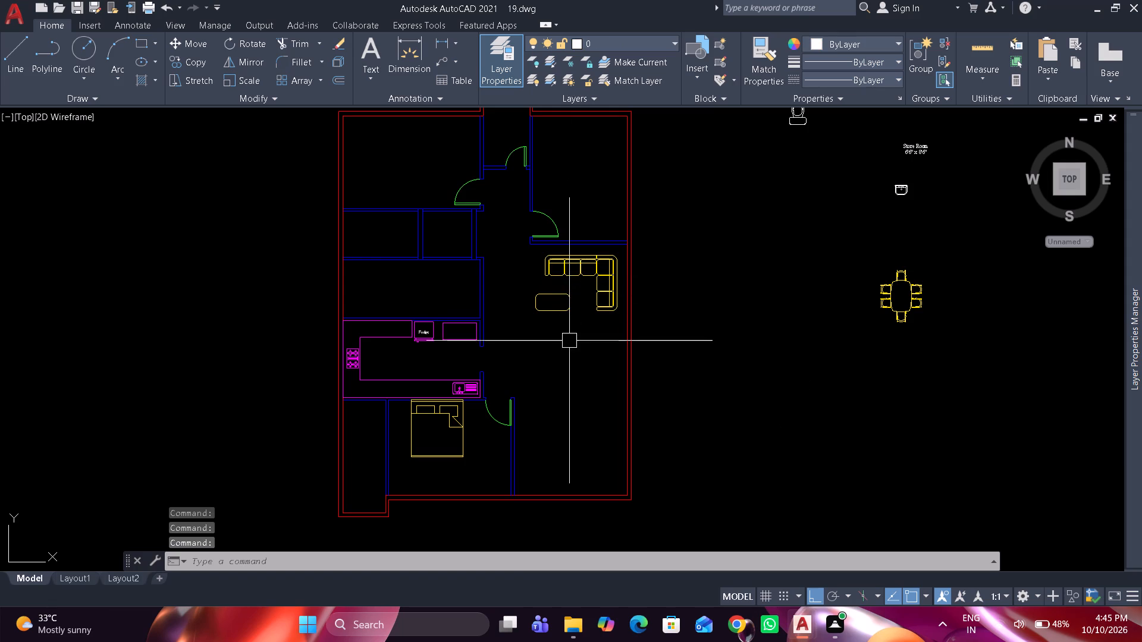
# Rotate the six-seat dining set outside the plan 90 degrees counterclockwise so its long side runs east-west.
pyautogui.scroll(2, 569, 341)
pyautogui.moveTo(569, 336); pyautogui.dragTo(564, 275, button='middle')
pyautogui.scroll(-2, 564, 275)
pyautogui.click(884, 231)
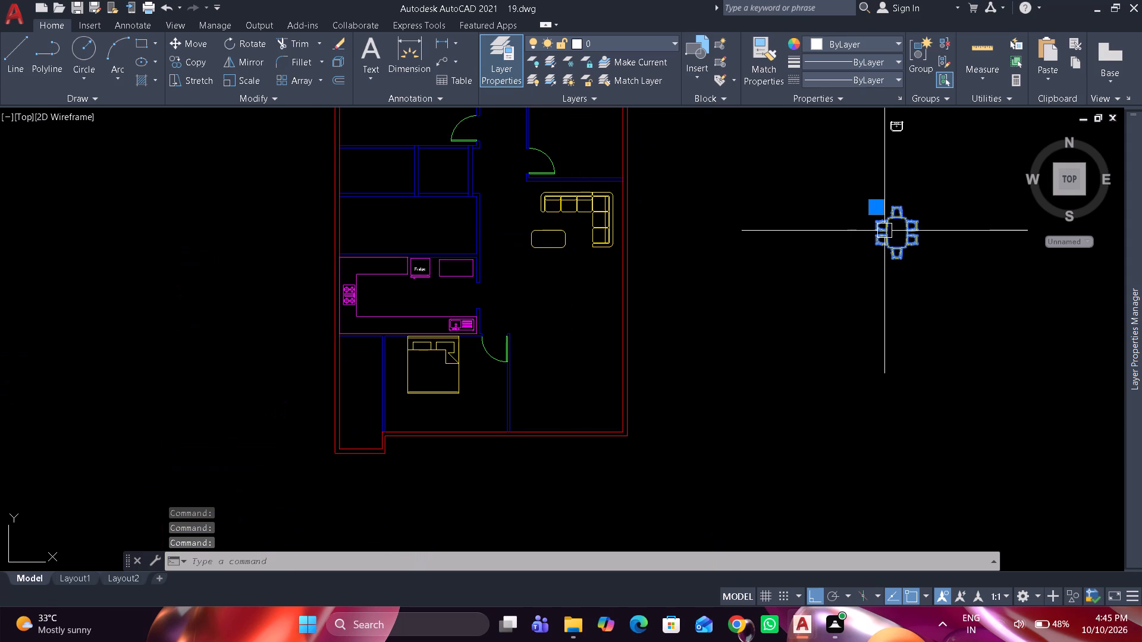
pyautogui.press('r')
pyautogui.press('o')
pyautogui.press('space')
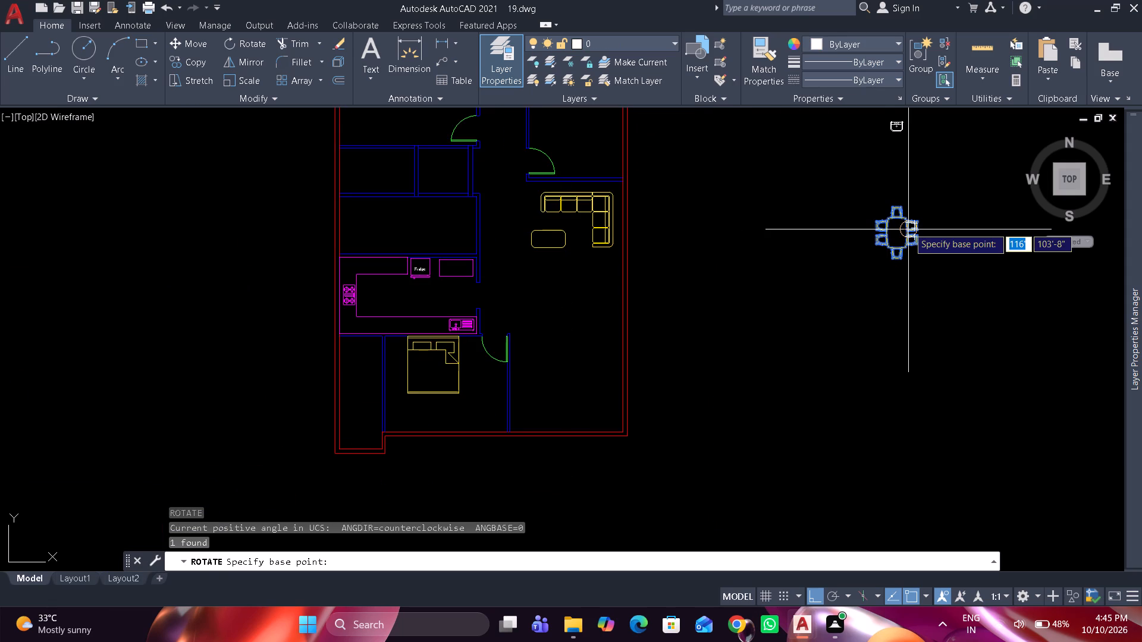
pyautogui.moveTo(901, 230); pyautogui.dragTo(916, 194)
pyautogui.click(918, 172)
# Move the rotated dining set into the large hall, south of the sofa and coffee table.
pyautogui.click(913, 236)
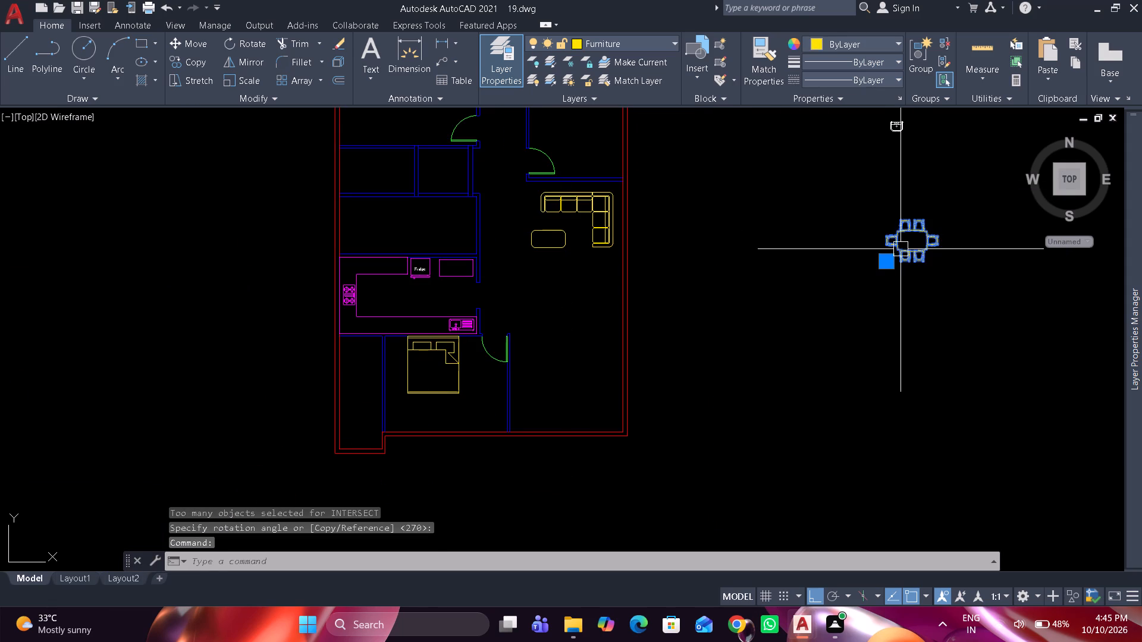
pyautogui.moveTo(924, 230); pyautogui.dragTo(584, 284)
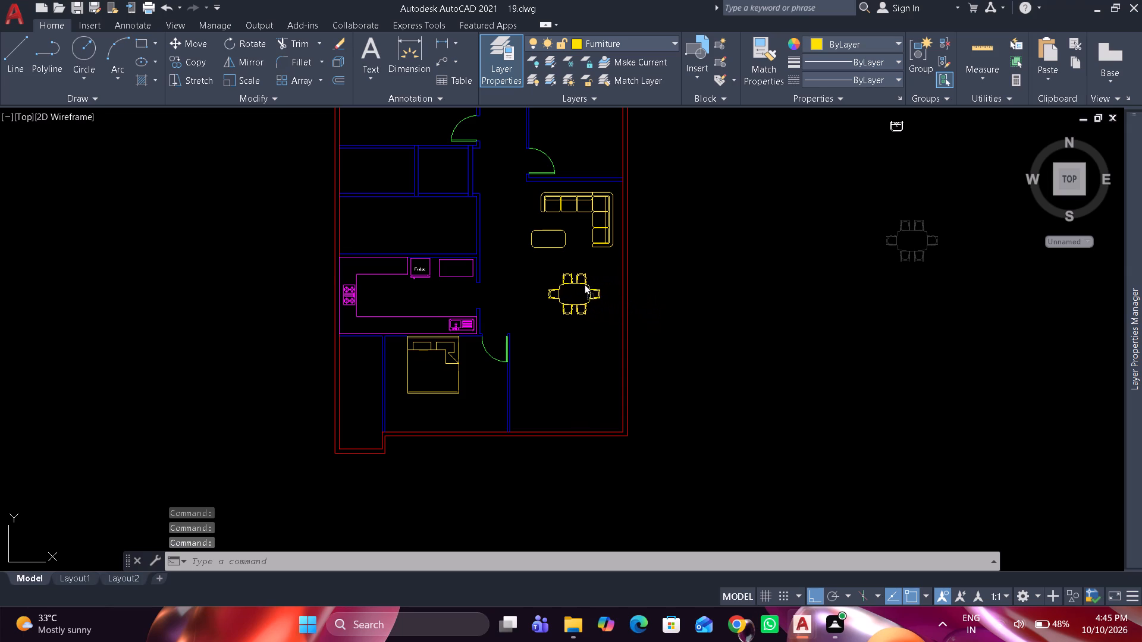
pyautogui.moveTo(584, 284); pyautogui.dragTo(581, 273)
# Mirror the hall's L-shaped sofa about a horizontal line through the dining set, keeping the source object.
pyautogui.scroll(1, 568, 276)
pyautogui.scroll(-2, 568, 276)
pyautogui.moveTo(568, 278); pyautogui.dragTo(585, 305, button='middle')
pyautogui.scroll(1, 579, 317)
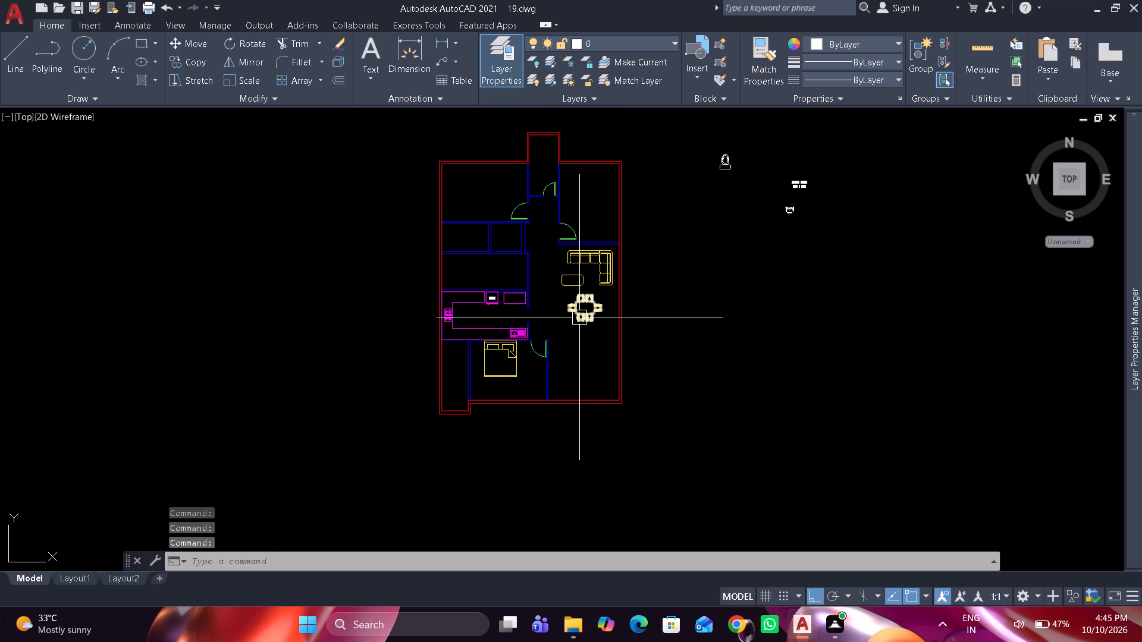
pyautogui.scroll(1, 585, 358)
pyautogui.middleClick(585, 358)
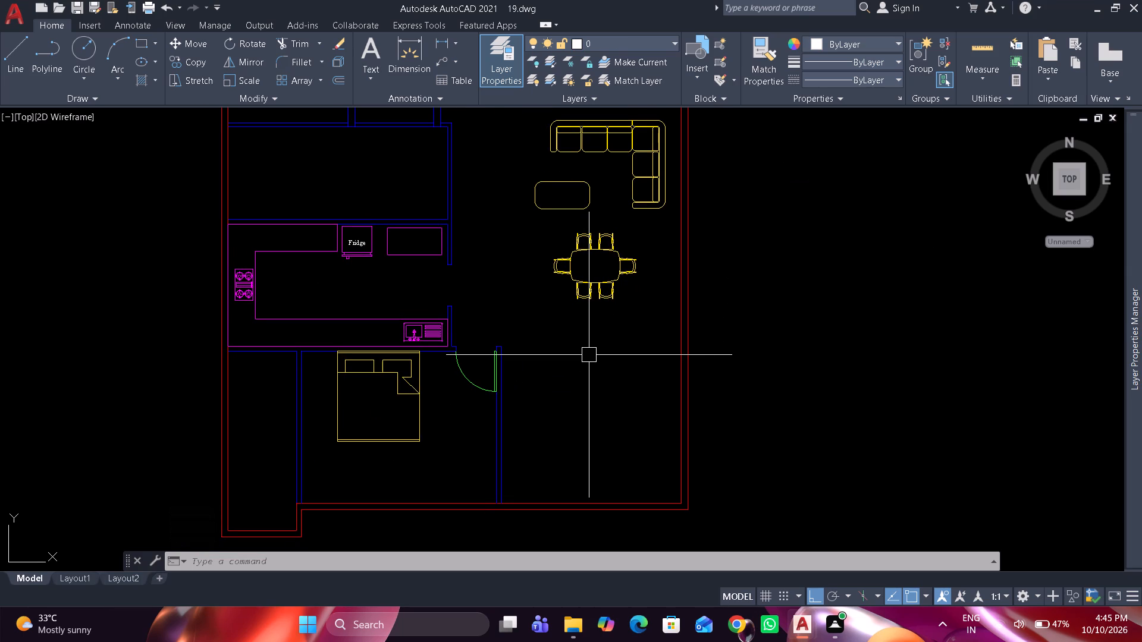
pyautogui.click(636, 192)
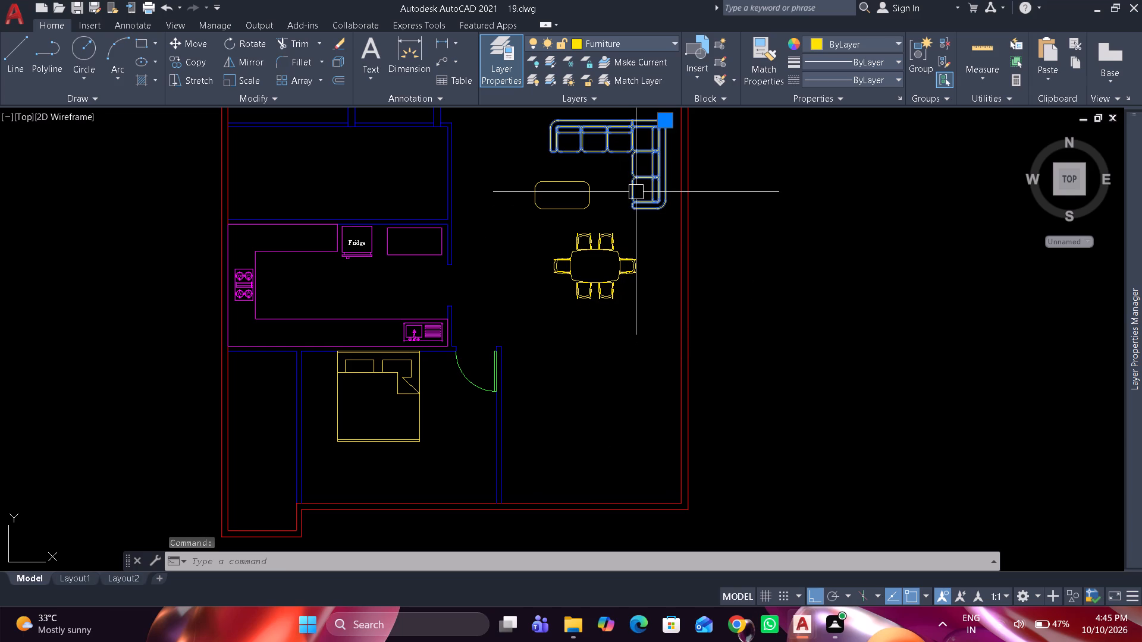
pyautogui.write('mi')
pyautogui.press('space')
pyautogui.click(657, 280)
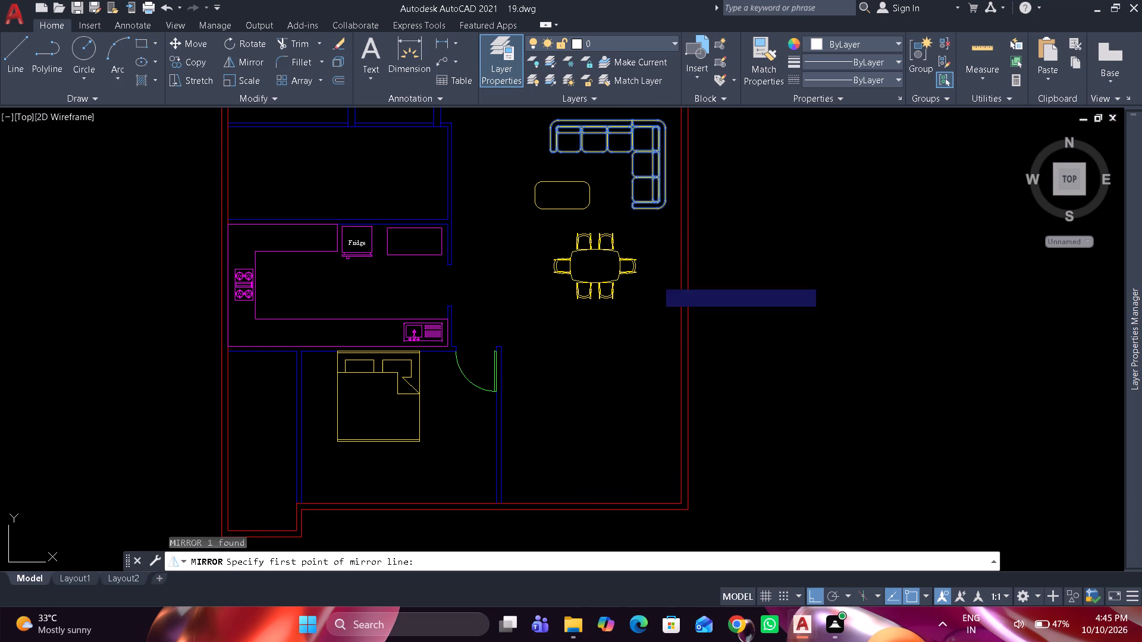
pyautogui.click(811, 271)
pyautogui.press('space')
# Move the mirrored sofa copy into the hall's southeast corner, leaving a small gap from the walls.
pyautogui.click(626, 427)
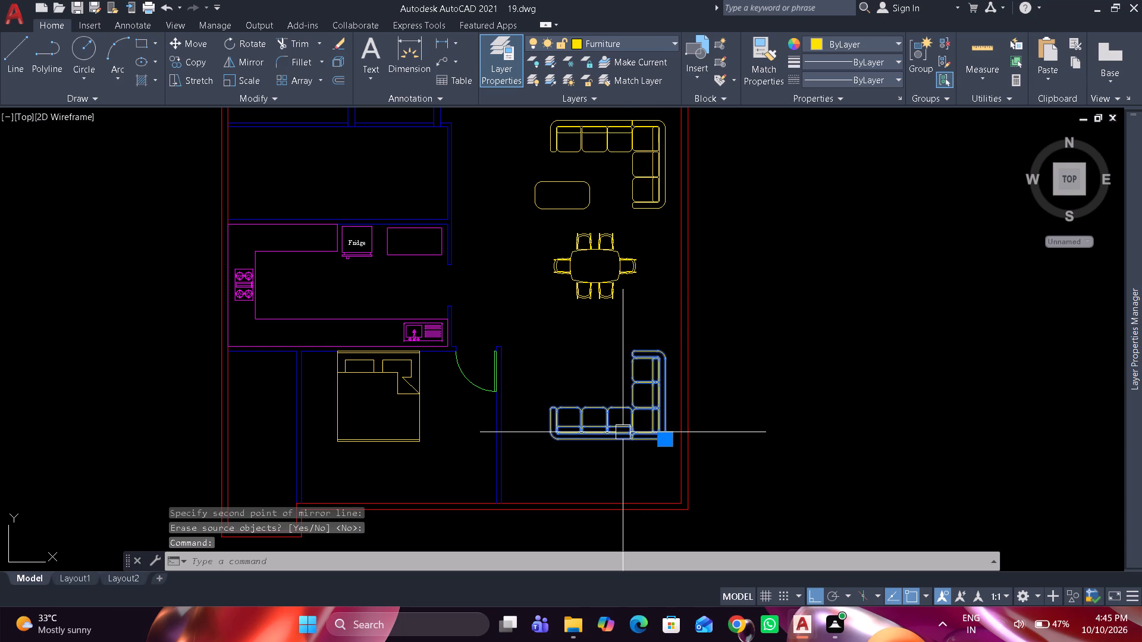
pyautogui.moveTo(630, 411); pyautogui.dragTo(639, 458)
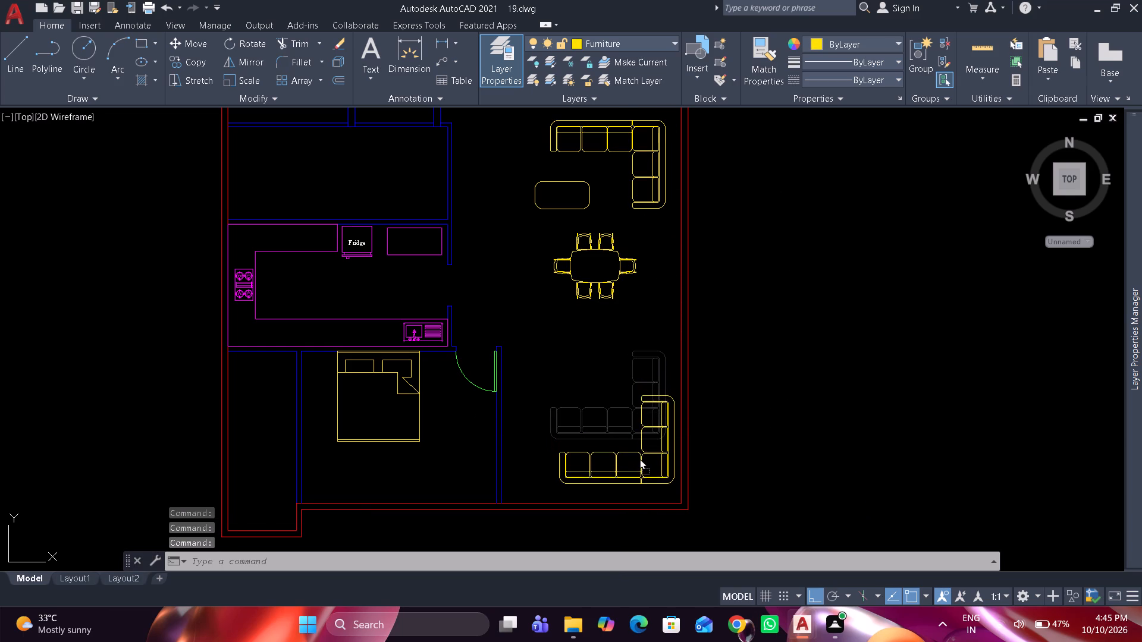
pyautogui.moveTo(639, 458); pyautogui.dragTo(639, 467)
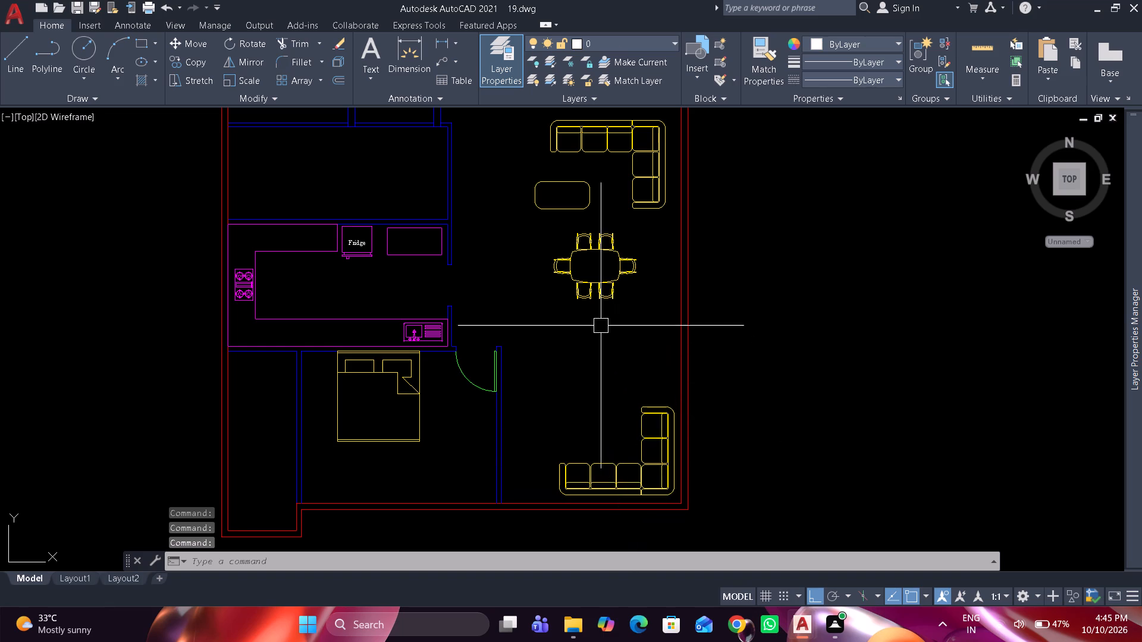
# Mirror the southeast sofa about a vertical line on its west side, keeping the source object.
pyautogui.click(629, 462)
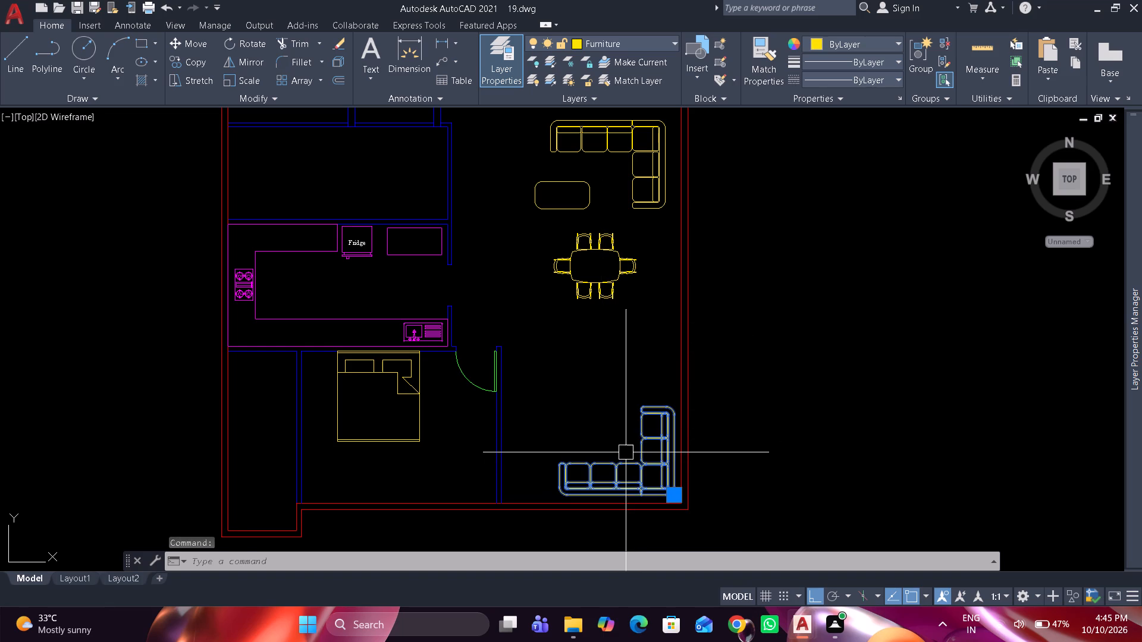
pyautogui.write('mi')
pyautogui.press('space')
pyautogui.moveTo(589, 412); pyautogui.dragTo(589, 404)
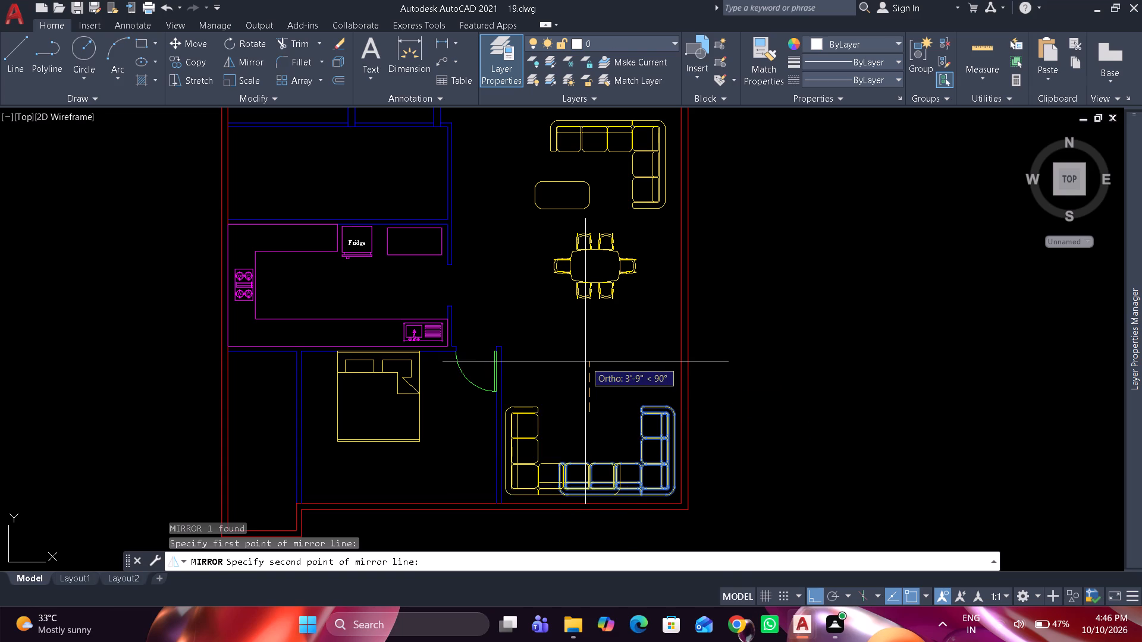
pyautogui.click(585, 361)
pyautogui.press('space')
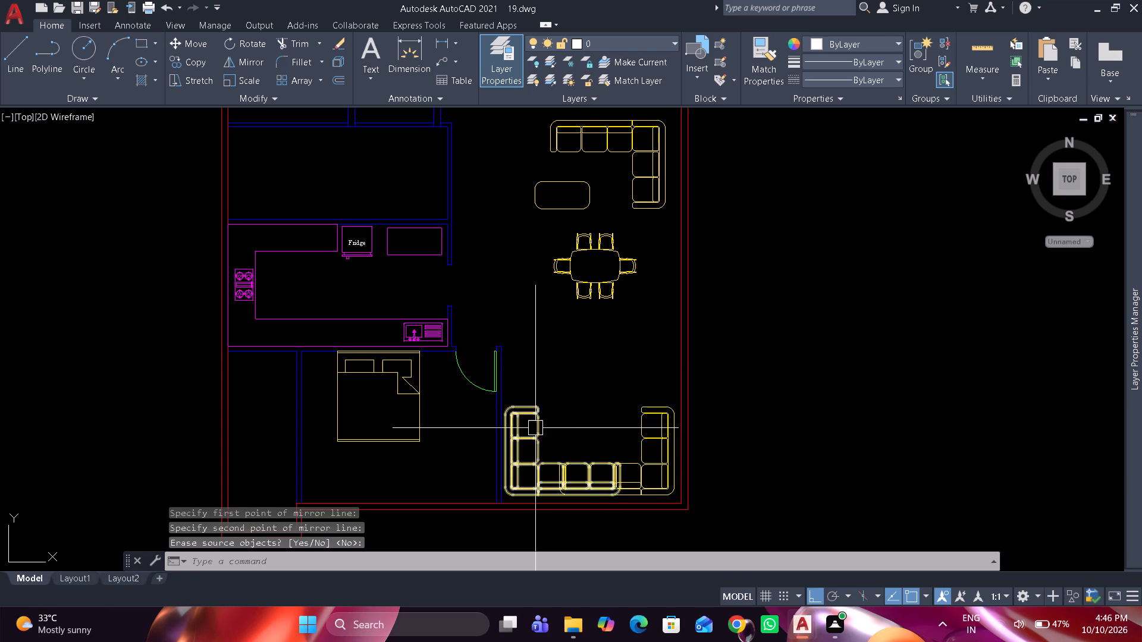
# Rotate the new sofa copy 90 degrees clockwise so its corner points northwest.
pyautogui.click(535, 428)
pyautogui.write('ro')
pyautogui.press('space')
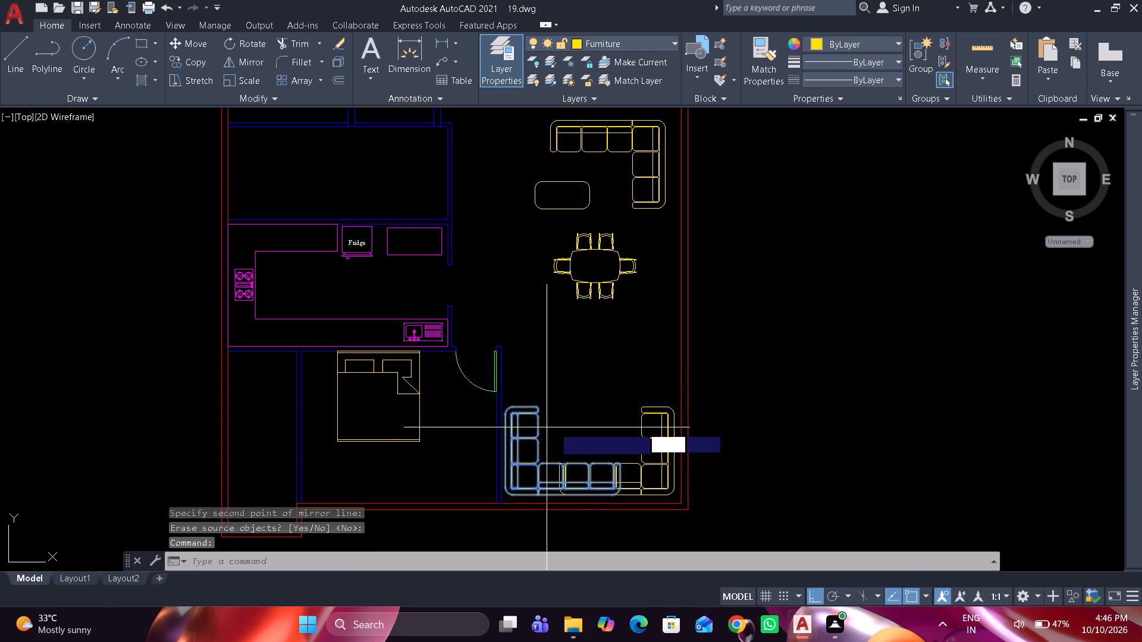
pyautogui.click(560, 427)
pyautogui.click(555, 550)
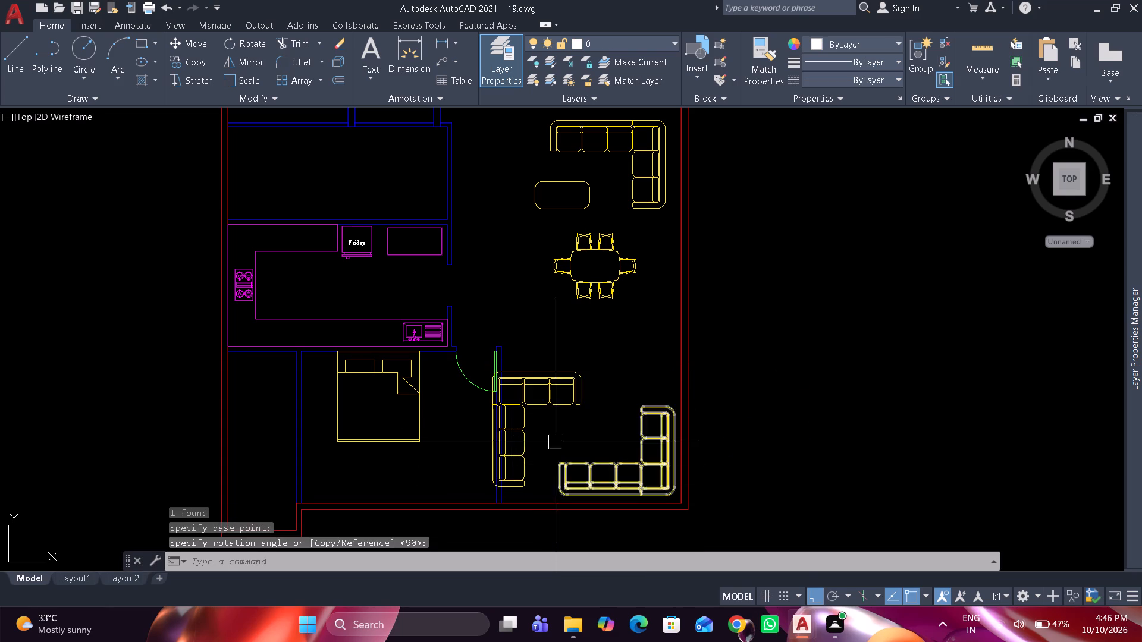
# Move the rotated sofa northeast to stand inside the hall beside the bedroom's east wall, facing the southeast sofa.
pyautogui.click(544, 386)
pyautogui.moveTo(544, 382); pyautogui.dragTo(563, 358)
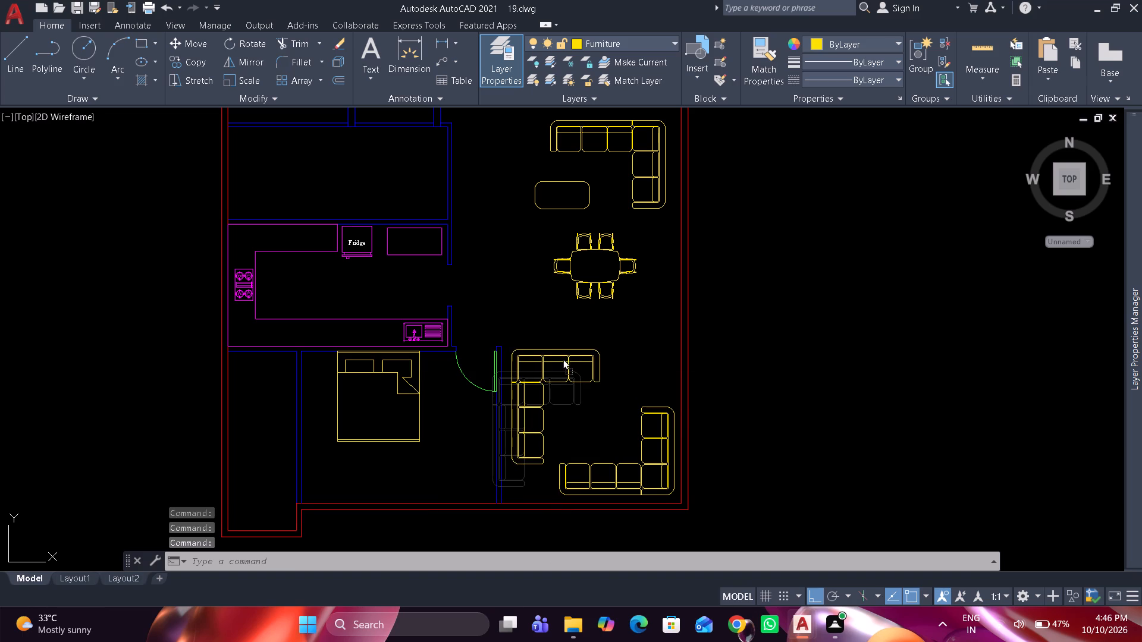
pyautogui.moveTo(563, 358); pyautogui.dragTo(561, 356)
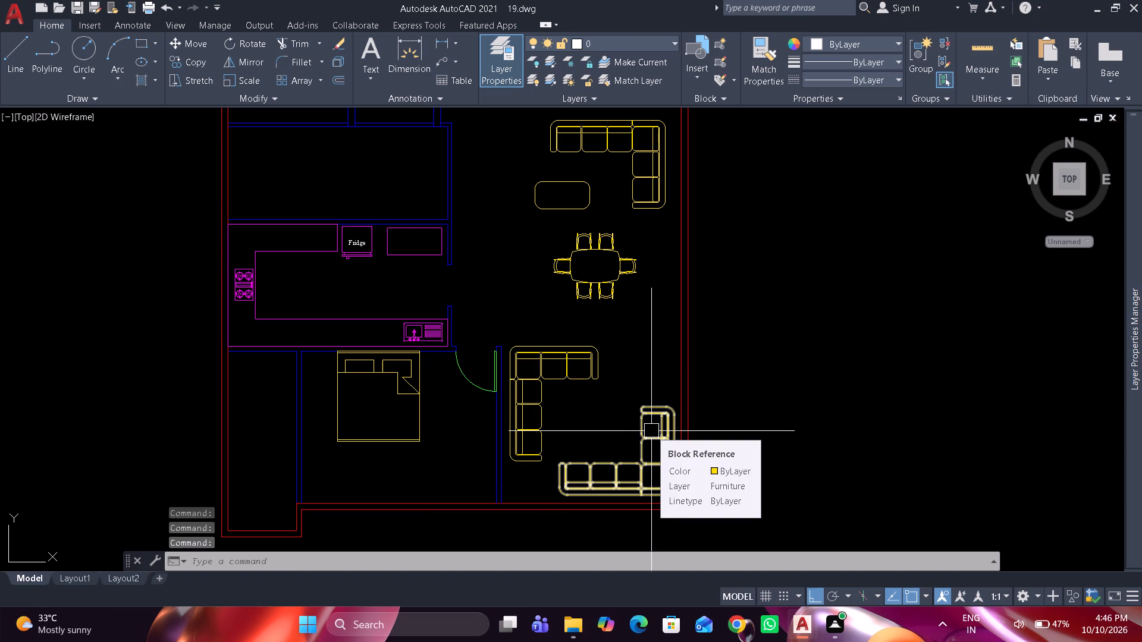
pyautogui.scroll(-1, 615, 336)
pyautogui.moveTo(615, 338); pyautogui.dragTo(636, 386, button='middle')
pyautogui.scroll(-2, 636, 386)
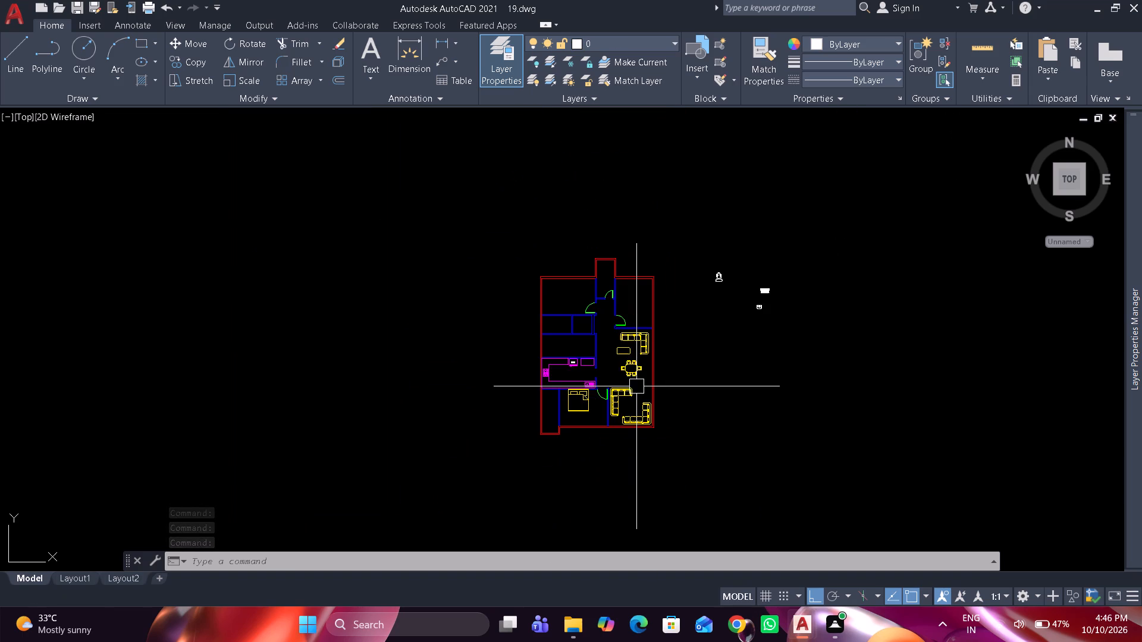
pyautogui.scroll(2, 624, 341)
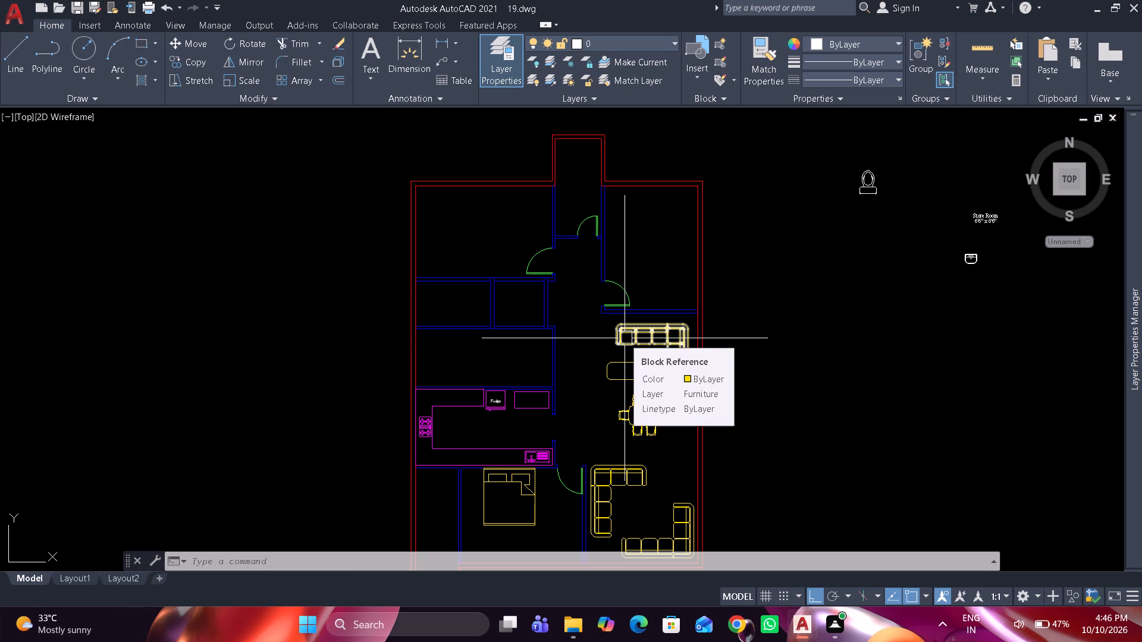
# Make a rotated copy of the south bedroom's double bed, turned 90 degrees clockwise so its pillows face east.
pyautogui.scroll(-1, 625, 338)
pyautogui.scroll(1, 587, 420)
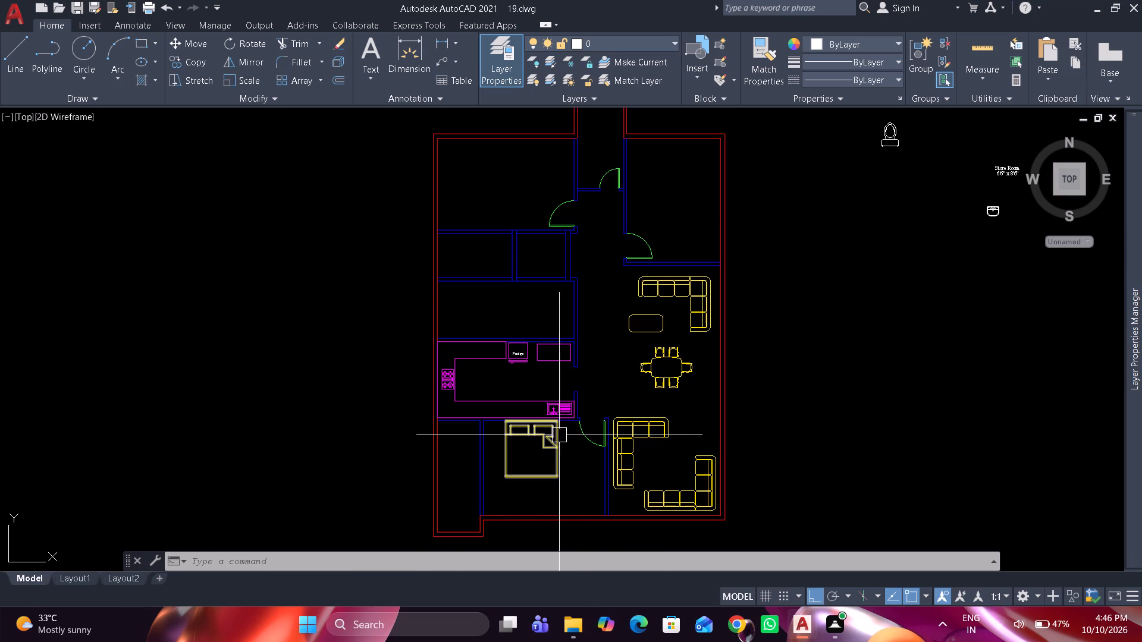
pyautogui.click(559, 435)
pyautogui.write('ro')
pyautogui.press('space')
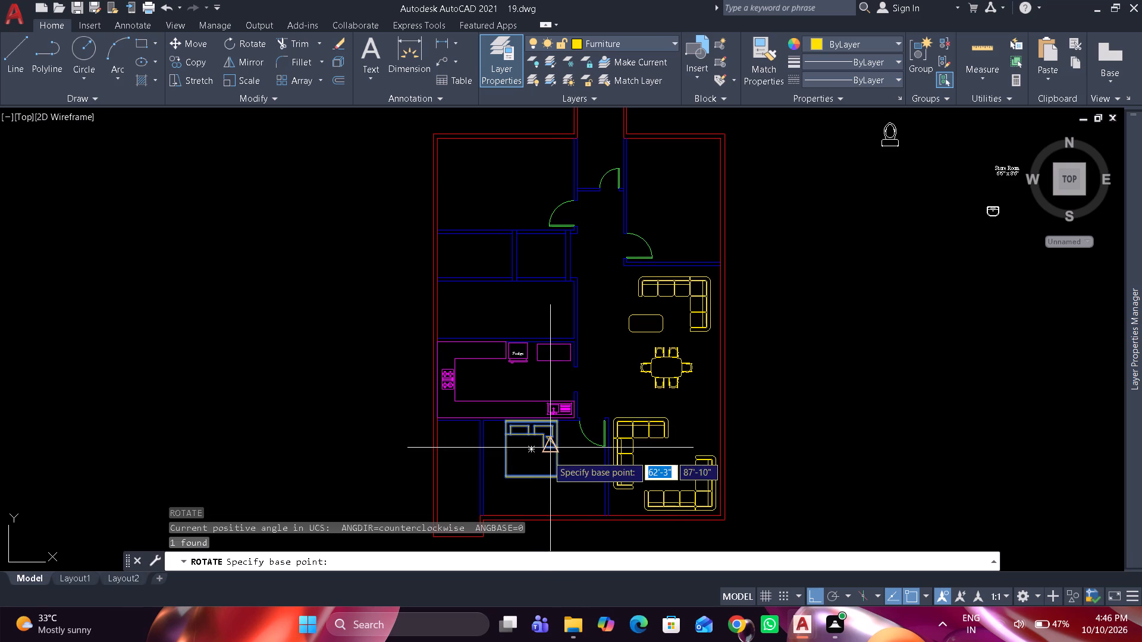
pyautogui.click(539, 454)
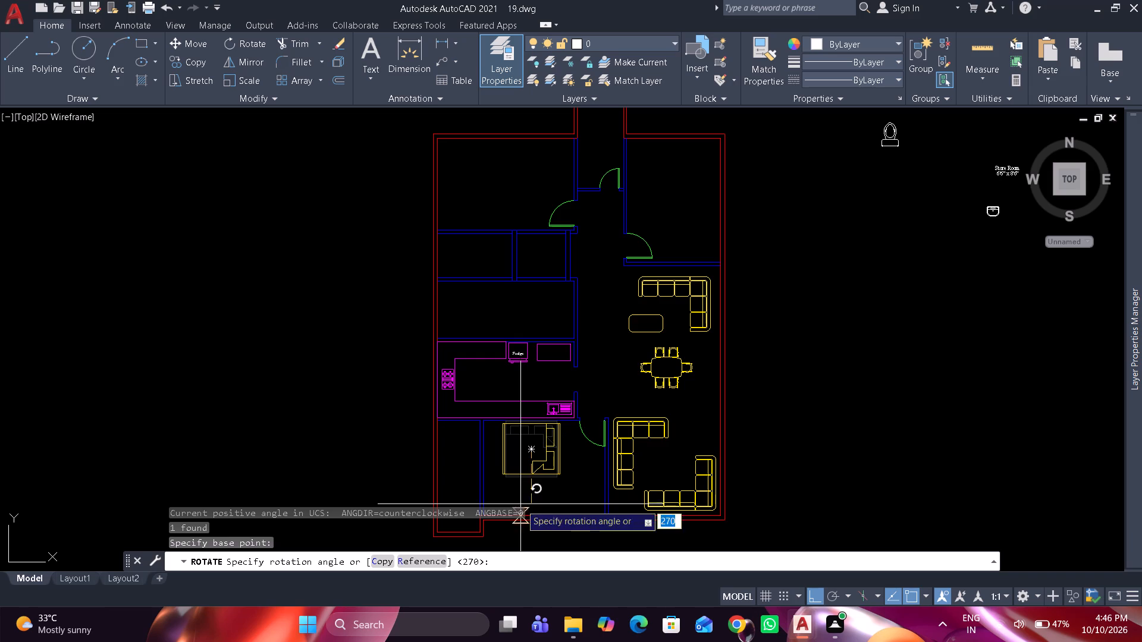
pyautogui.moveTo(531, 497); pyautogui.dragTo(532, 418, button='middle')
pyautogui.scroll(1, 532, 418)
pyautogui.write('c')
pyautogui.press('space')
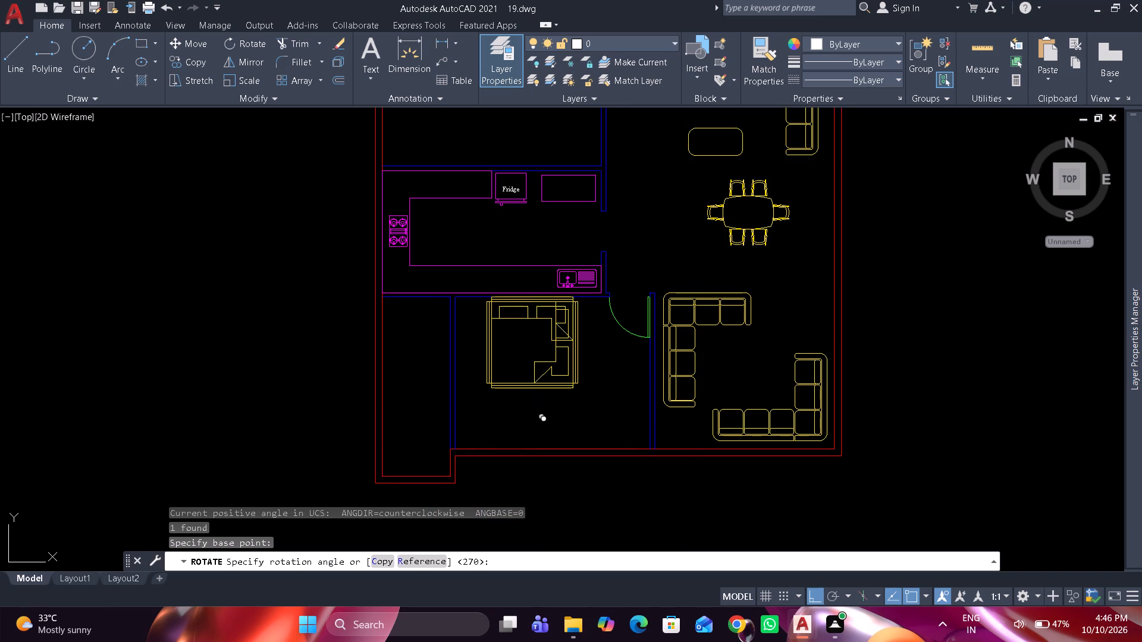
pyautogui.click(530, 430)
# Move the rotated bed copy straight north, level with the northern bedrooms.
pyautogui.click(561, 372)
pyautogui.scroll(-1, 570, 353)
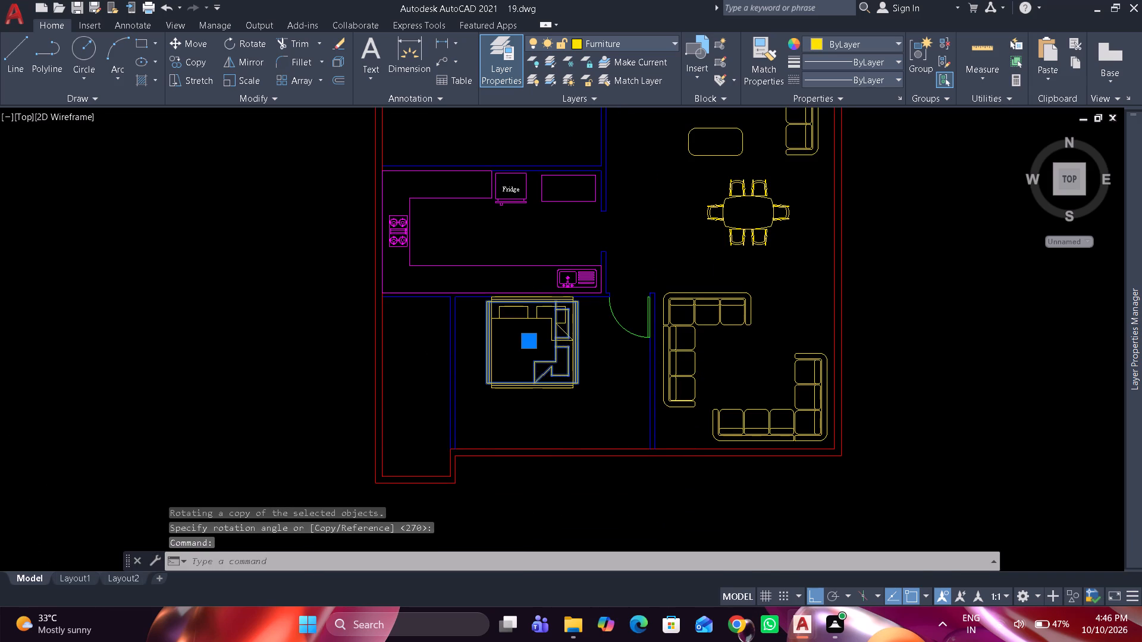
pyautogui.moveTo(545, 343); pyautogui.dragTo(560, 333)
pyautogui.scroll(-2, 627, 257)
pyautogui.moveTo(627, 257); pyautogui.dragTo(611, 408, button='middle')
pyautogui.scroll(2, 610, 365)
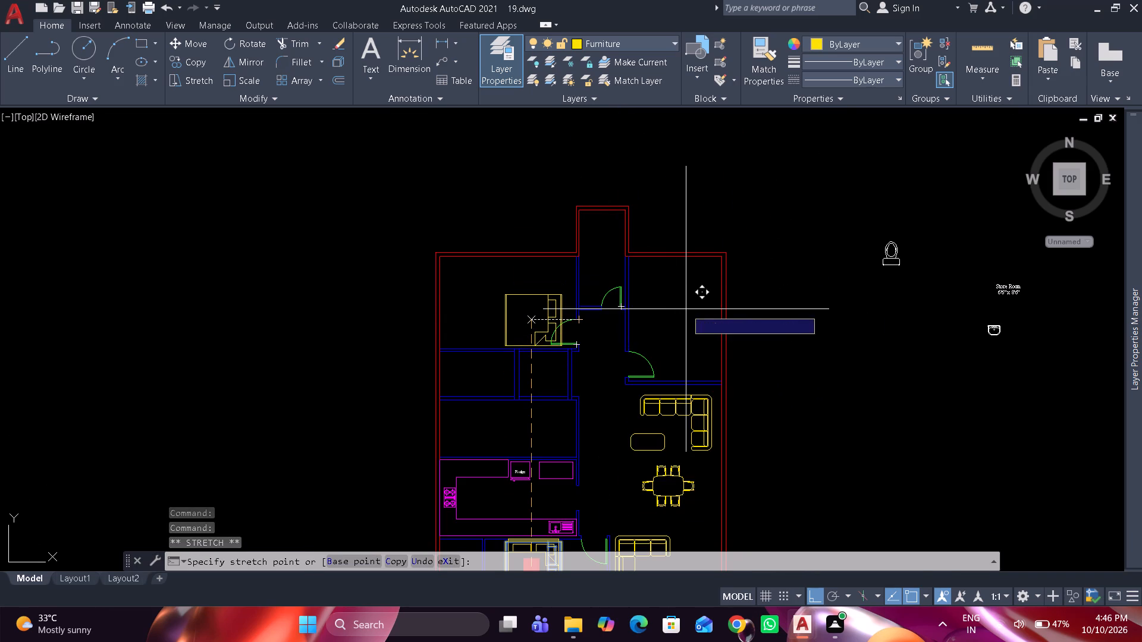
pyautogui.click(707, 313)
# Move the bed copy east by its headboard into the northeast bedroom, with the headboard against the east wall.
pyautogui.scroll(3, 552, 333)
pyautogui.write('m')
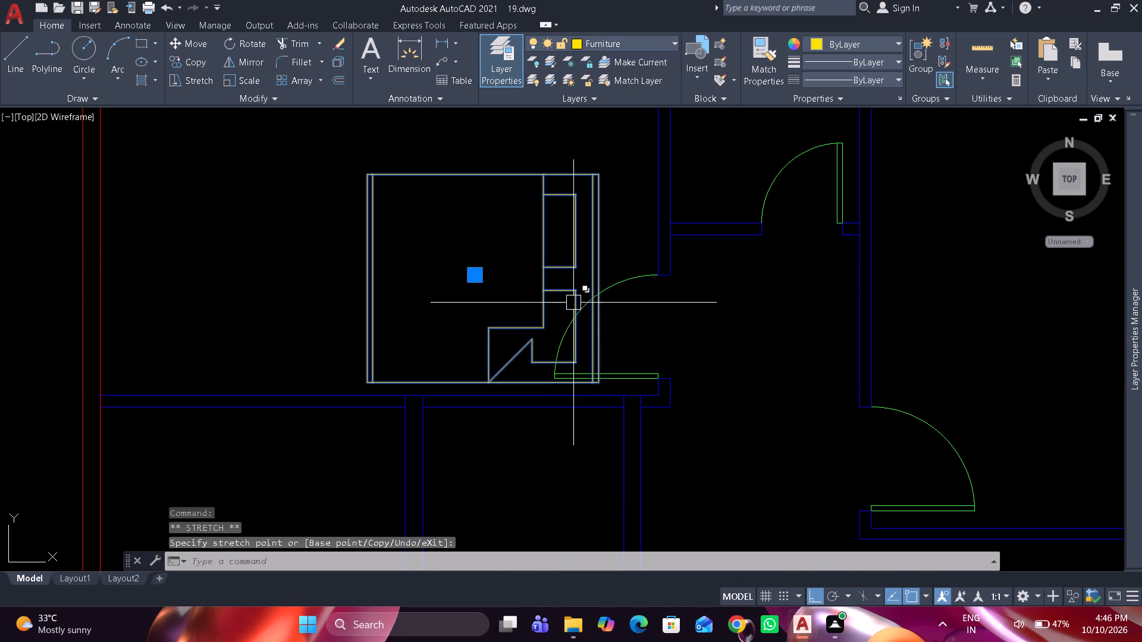
pyautogui.press('space')
pyautogui.click(597, 276)
pyautogui.scroll(-2, 751, 256)
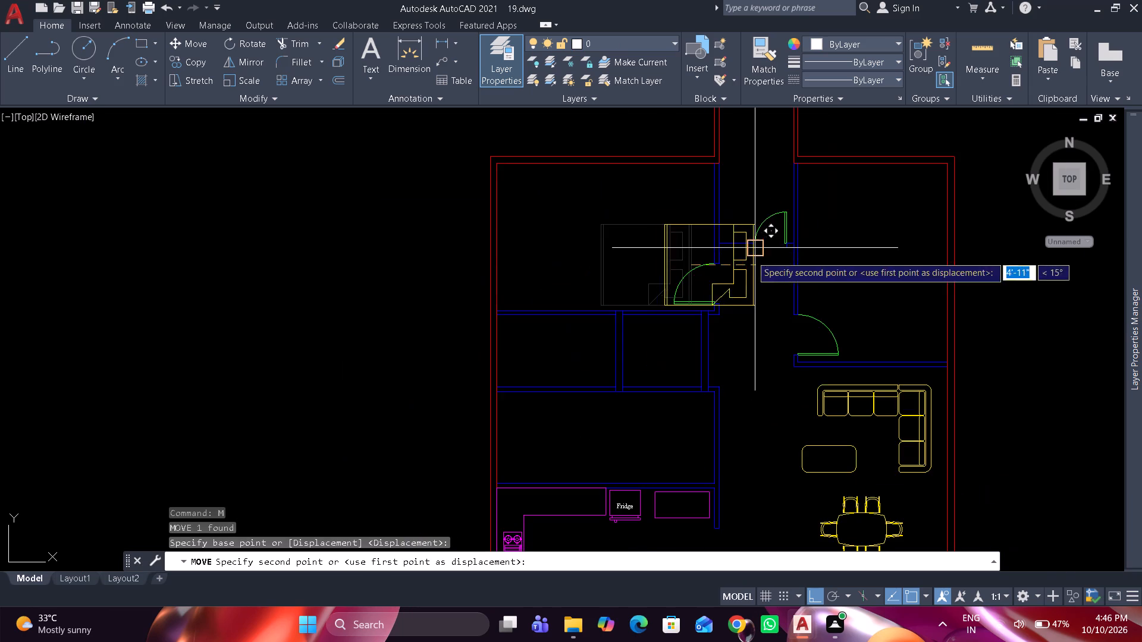
pyautogui.click(941, 254)
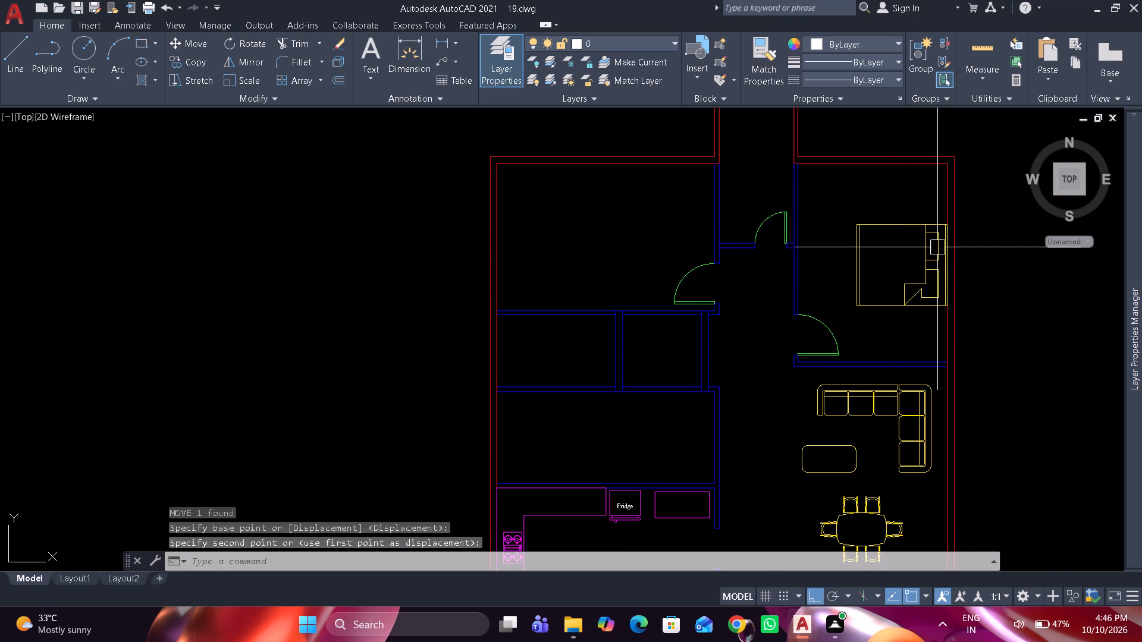
# Nudge the bed north along the east wall, closer to the northeast bedroom's north wall.
pyautogui.scroll(3, 1047, 139)
pyautogui.scroll(2, 885, 350)
pyautogui.scroll(-4, 641, 336)
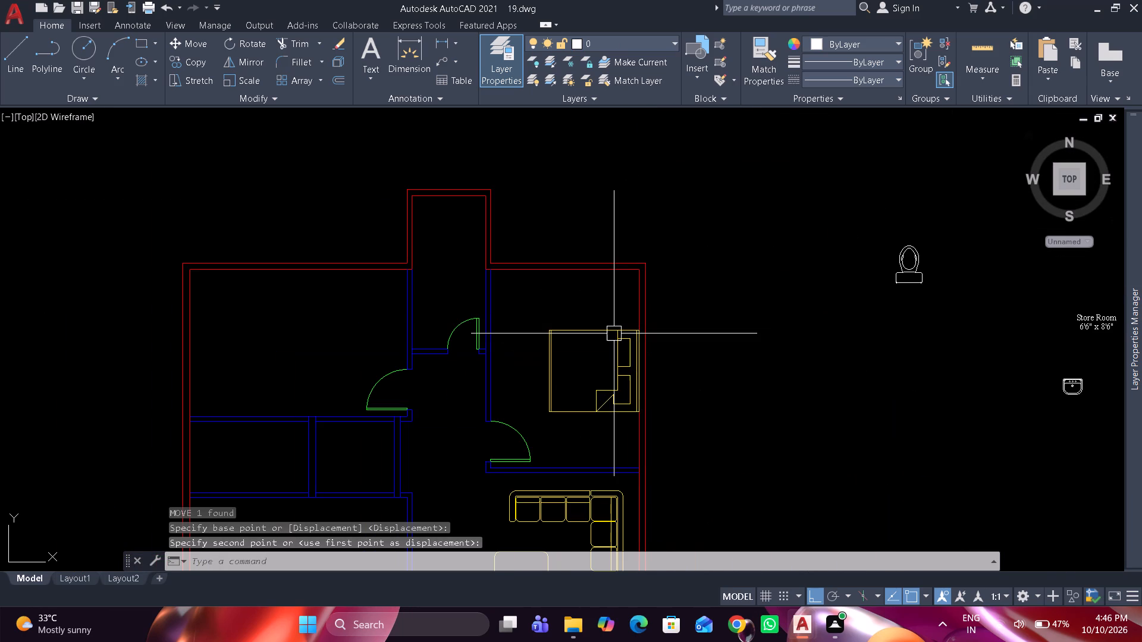
pyautogui.click(613, 333)
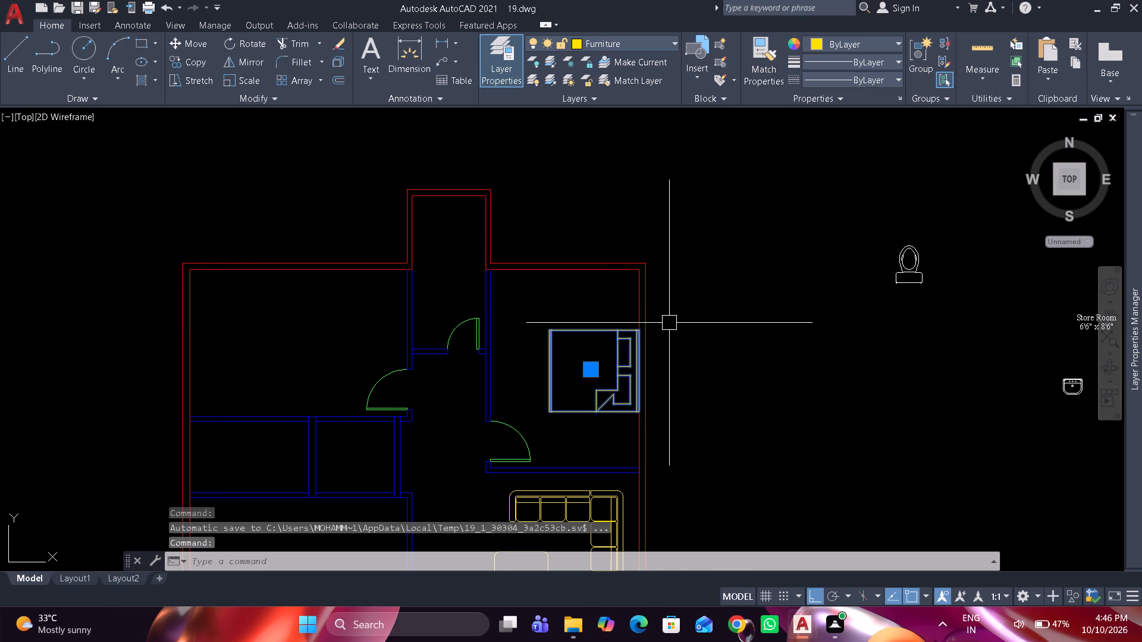
pyautogui.hotkey('ctrl', 'Up')
pyautogui.hotkey('ctrl', 'Up')
pyautogui.hotkey('ctrl', 'Up')
pyautogui.hotkey('ctrl', 'Up')
pyautogui.hotkey('ctrl', 'Up')
pyautogui.hotkey('ctrl', 'Up')
pyautogui.hotkey('ctrl', 'Up')
pyautogui.hotkey('ctrl', 'Up')
pyautogui.hotkey('ctrl', 'Up')
pyautogui.hotkey('ctrl', 'Up')
pyautogui.hotkey('ctrl', 'Up')
pyautogui.hotkey('ctrl', 'Up')
pyautogui.hotkey('ctrl', 'Up')
pyautogui.hotkey('ctrl', 'Up')
pyautogui.hotkey('ctrl', 'Up')
pyautogui.hotkey('ctrl', 'Up')
pyautogui.hotkey('ctrl', 'Up')
pyautogui.hotkey('ctrl', 'Up')
pyautogui.hotkey('ctrl', 'Up')
pyautogui.hotkey('ctrl', 'Up')
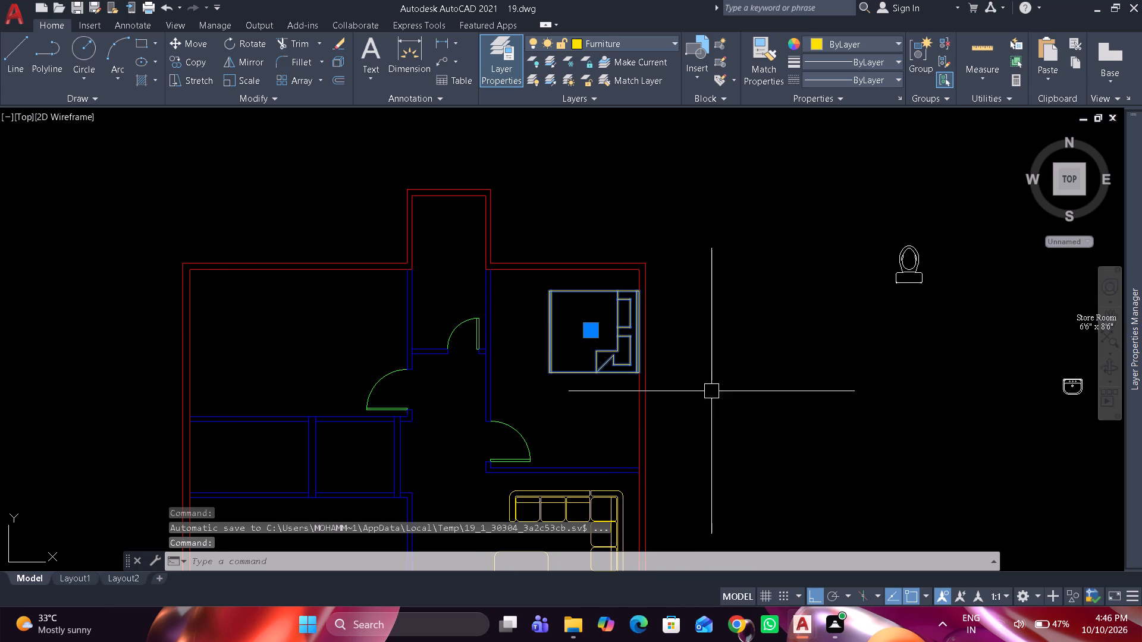
pyautogui.press('Escape')
# Offset the inner line of the northeast bedroom's south wall 2' north into the room.
pyautogui.moveTo(688, 409); pyautogui.dragTo(688, 308, button='middle')
pyautogui.scroll(2, 624, 377)
pyautogui.scroll(1, 585, 310)
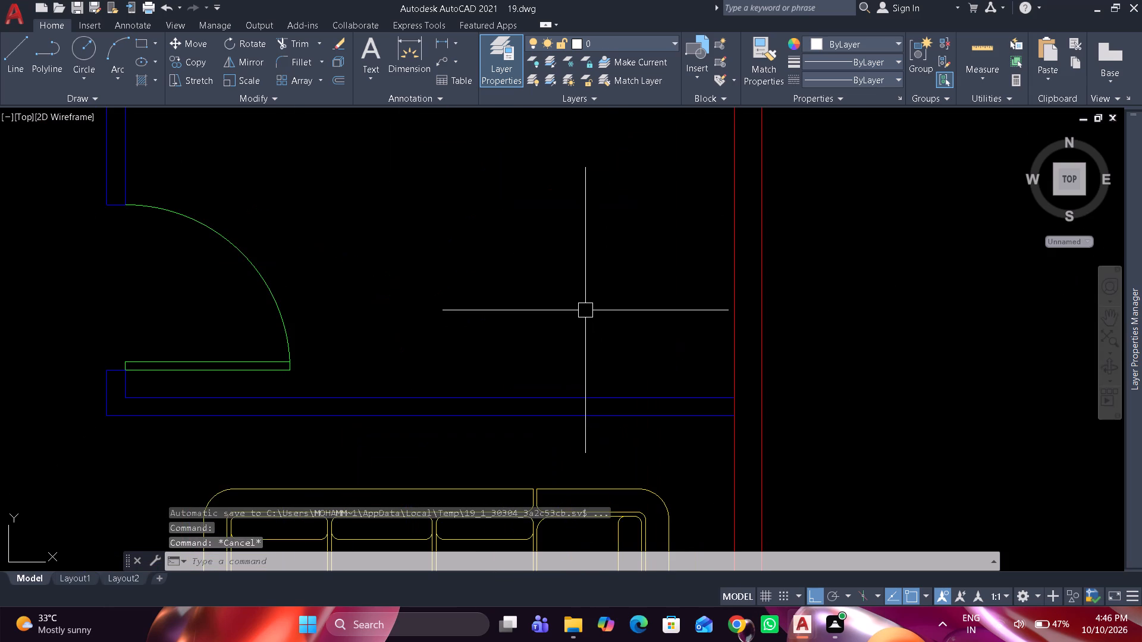
pyautogui.write("o 2'")
pyautogui.press('Return')
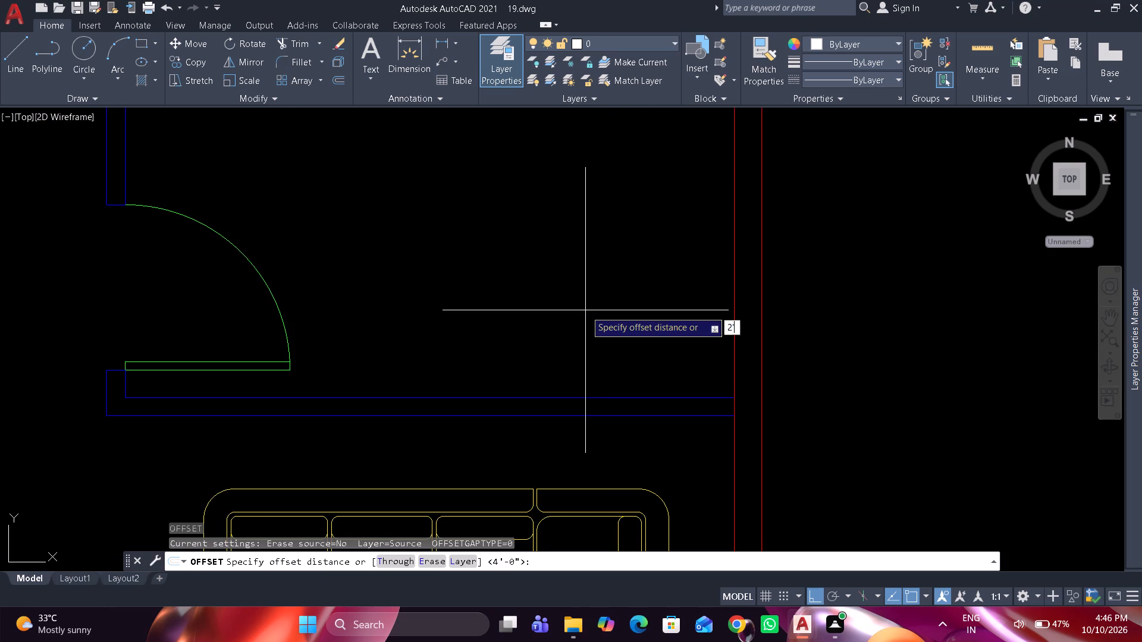
pyautogui.moveTo(603, 392); pyautogui.dragTo(603, 371)
pyautogui.click(595, 215)
pyautogui.press('space')
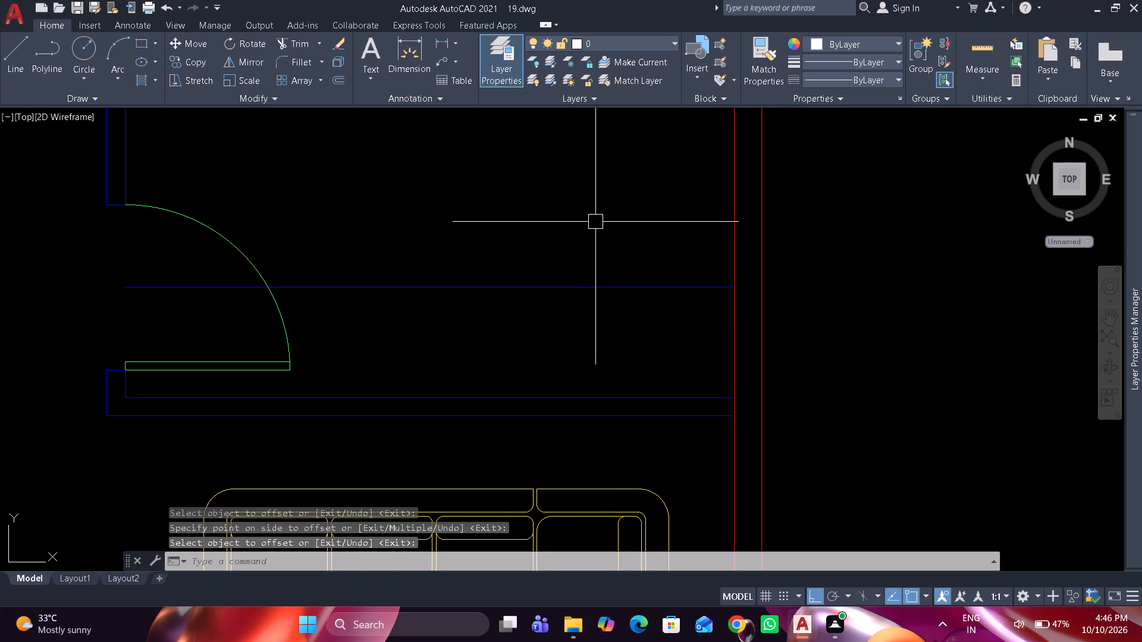
# Offset the east outer wall's inner line about 7'-0" west into the northeast bedroom, picking the distance on screen.
pyautogui.write('o')
pyautogui.press('space')
pyautogui.click(726, 291)
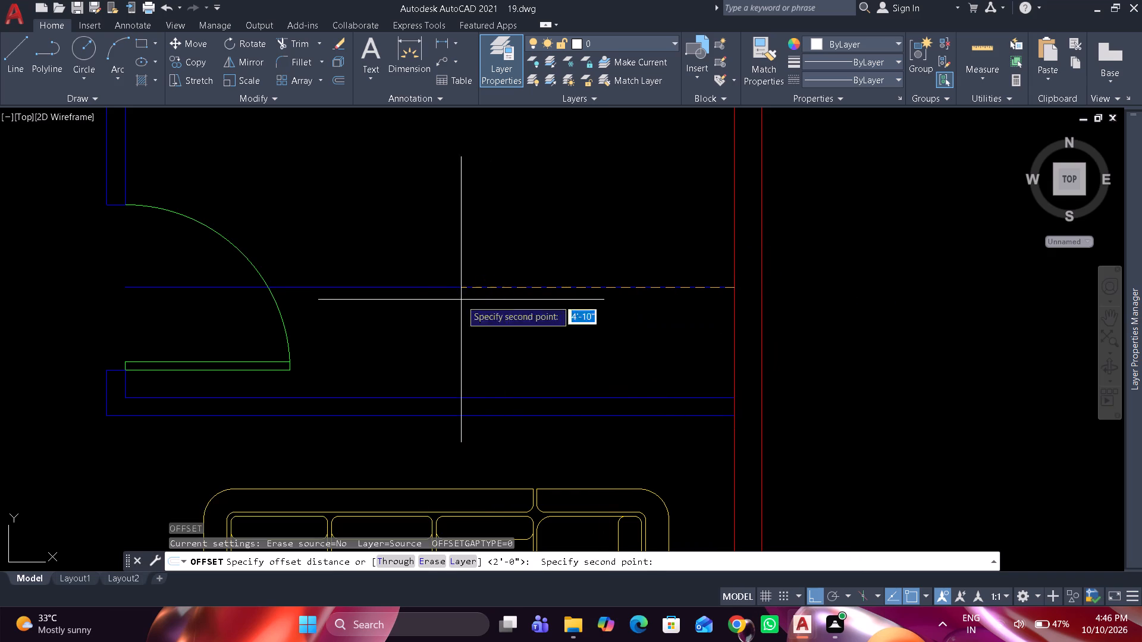
pyautogui.scroll(1, 371, 306)
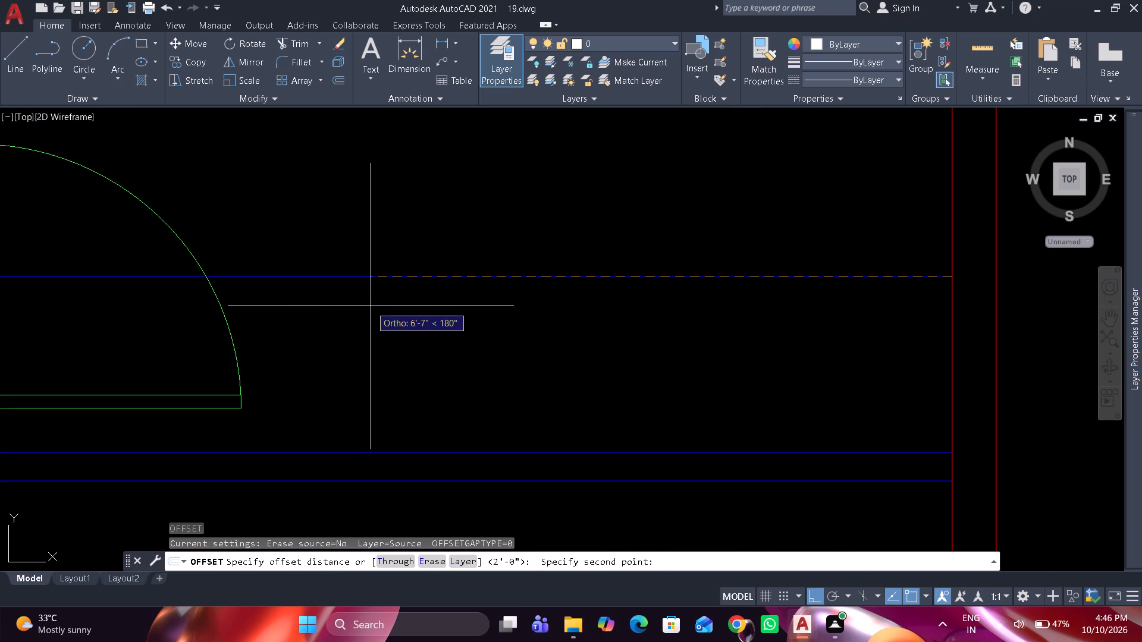
pyautogui.click(332, 296)
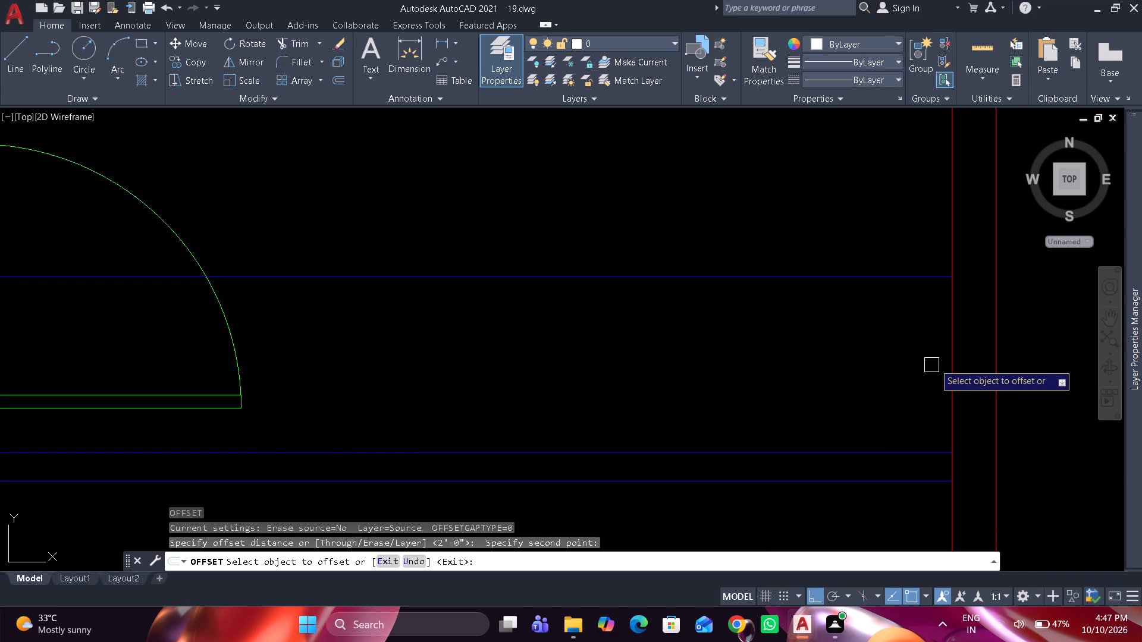
pyautogui.click(952, 354)
pyautogui.click(915, 358)
pyautogui.press('space')
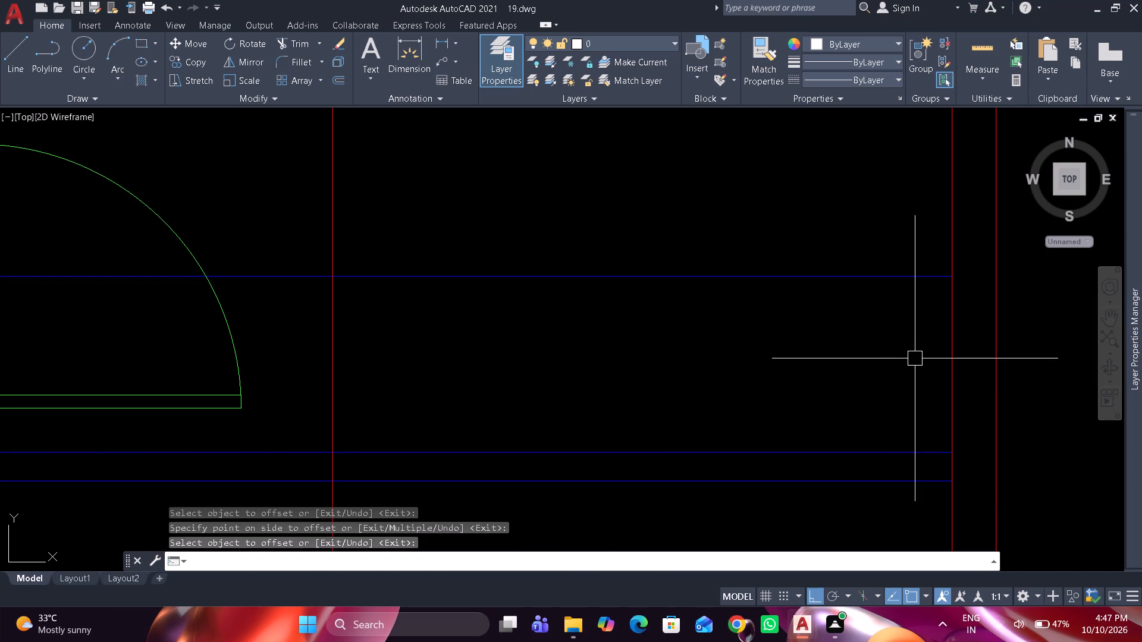
# Trim the two offset lines so they form a closed rectangular outline in the northeast bedroom's southeast corner.
pyautogui.press('r')
pyautogui.press('Escape')
pyautogui.write('tr')
pyautogui.press('space')
pyautogui.click(331, 233)
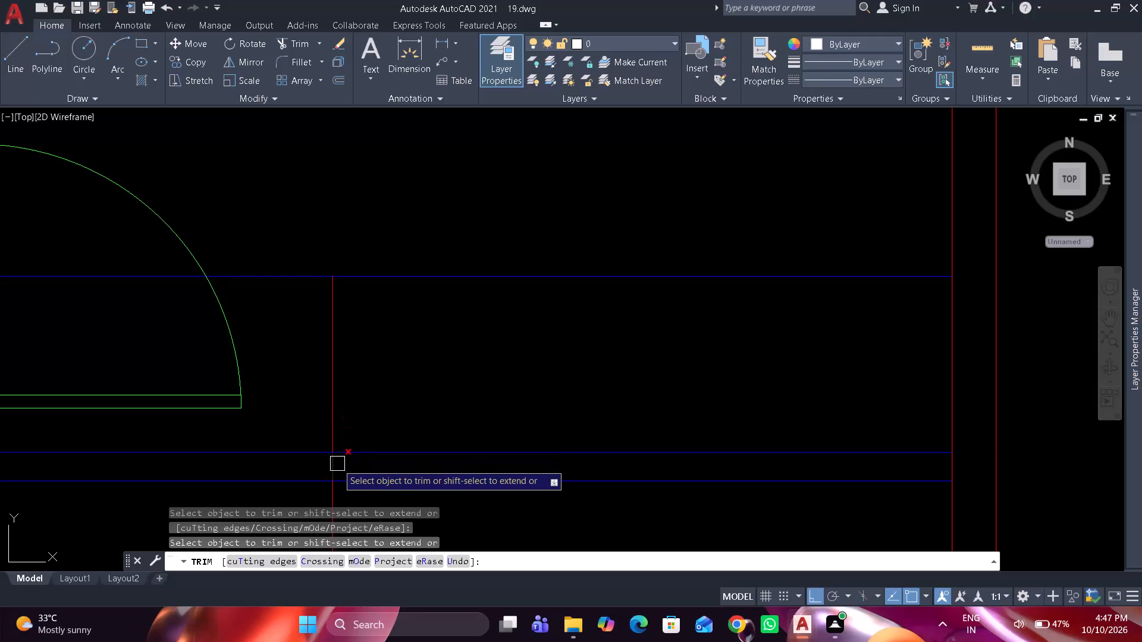
pyautogui.click(337, 464)
pyautogui.click(330, 495)
pyautogui.press('space')
pyautogui.press('space')
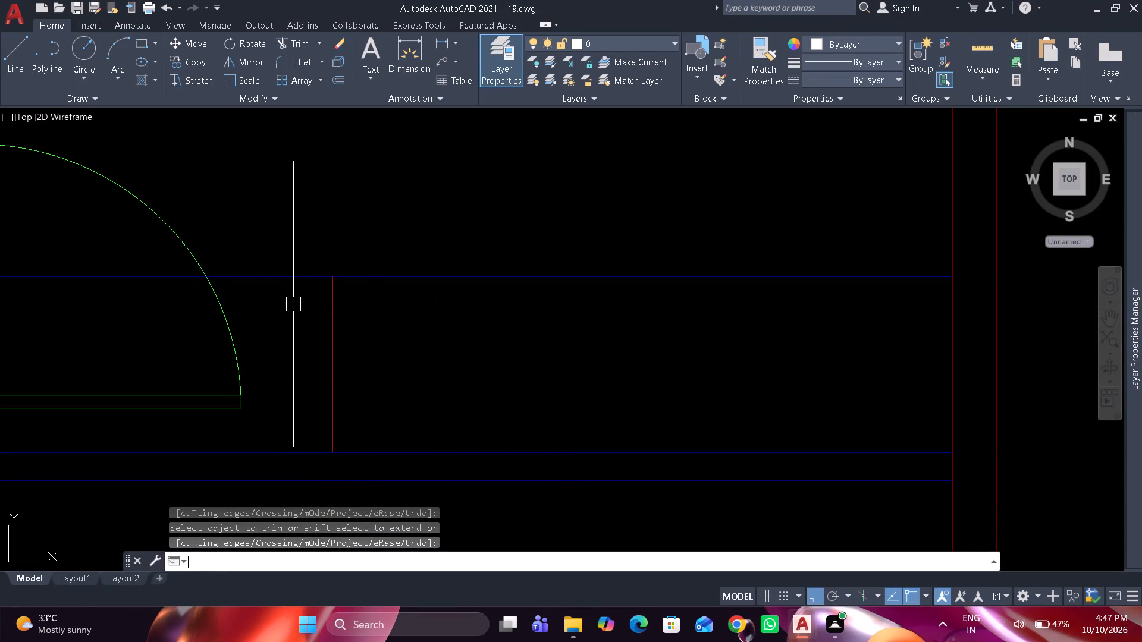
pyautogui.moveTo(418, 320); pyautogui.dragTo(152, 390, button='middle')
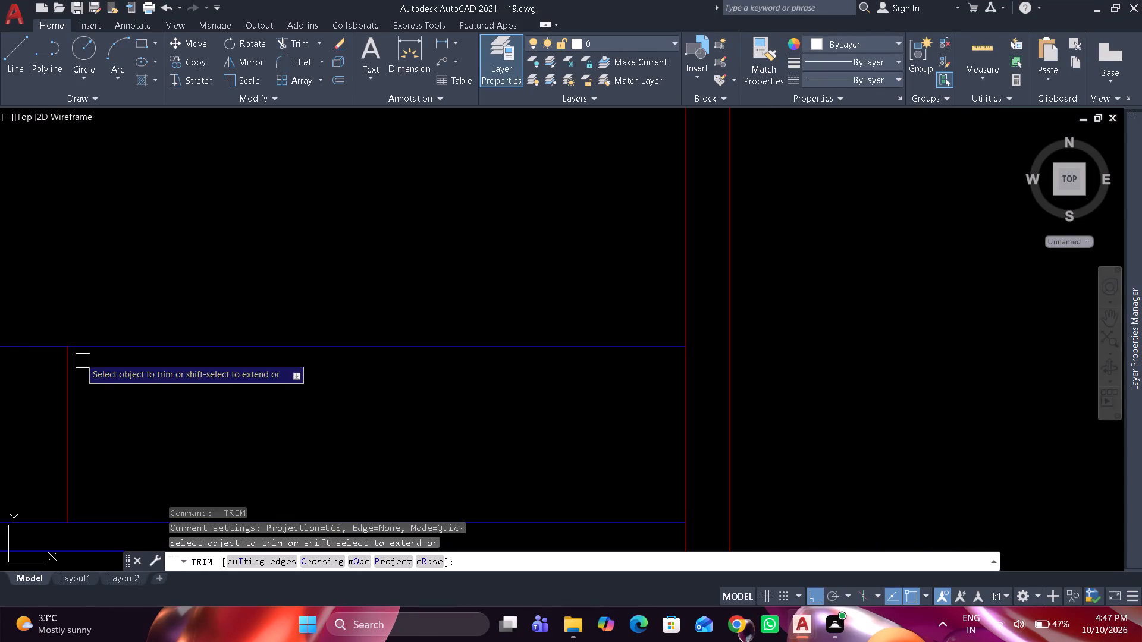
pyautogui.click(16, 349)
pyautogui.press('space')
# Draw a rectangle about 7' by 2' on the Furniture layer over the trimmed outline, ending at the room's southeast corner.
pyautogui.write('rec')
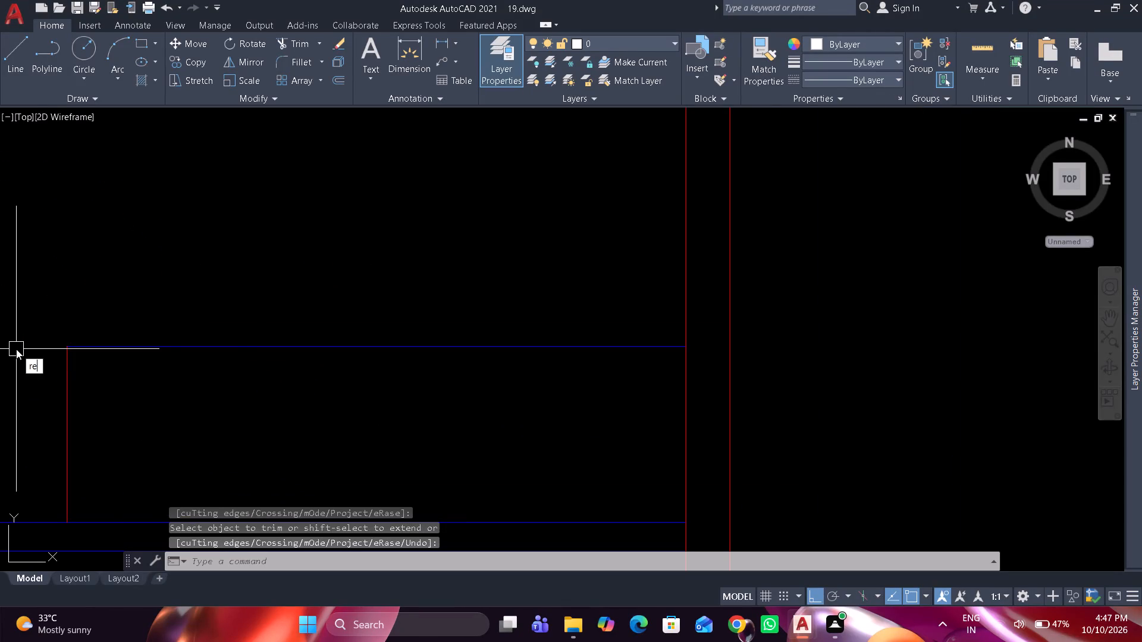
pyautogui.press('space')
pyautogui.click(633, 43)
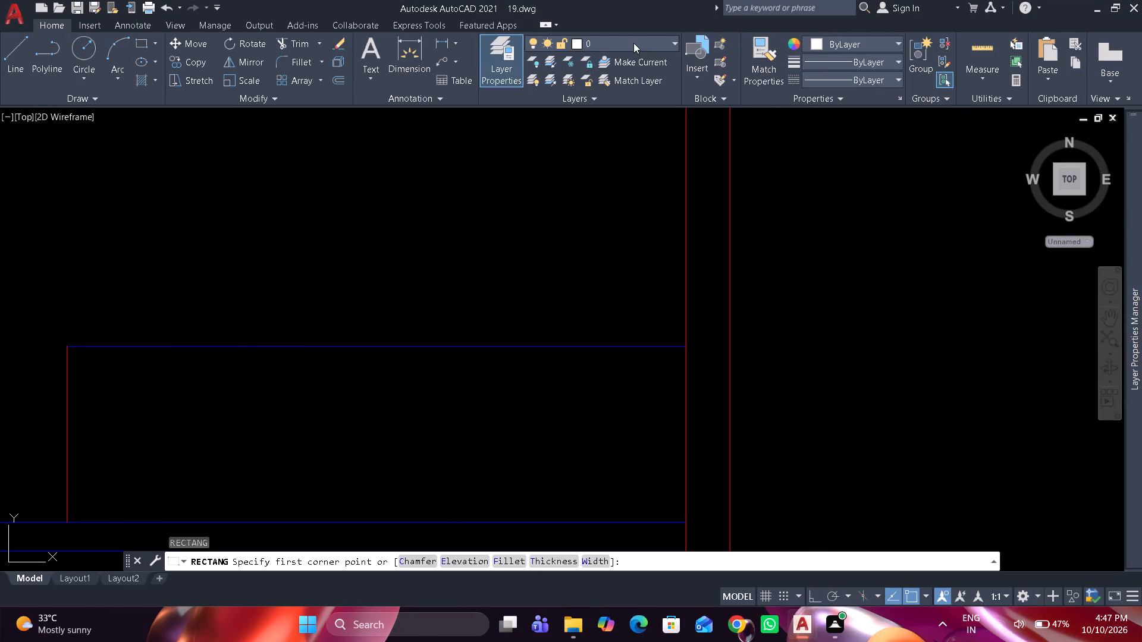
pyautogui.click(626, 113)
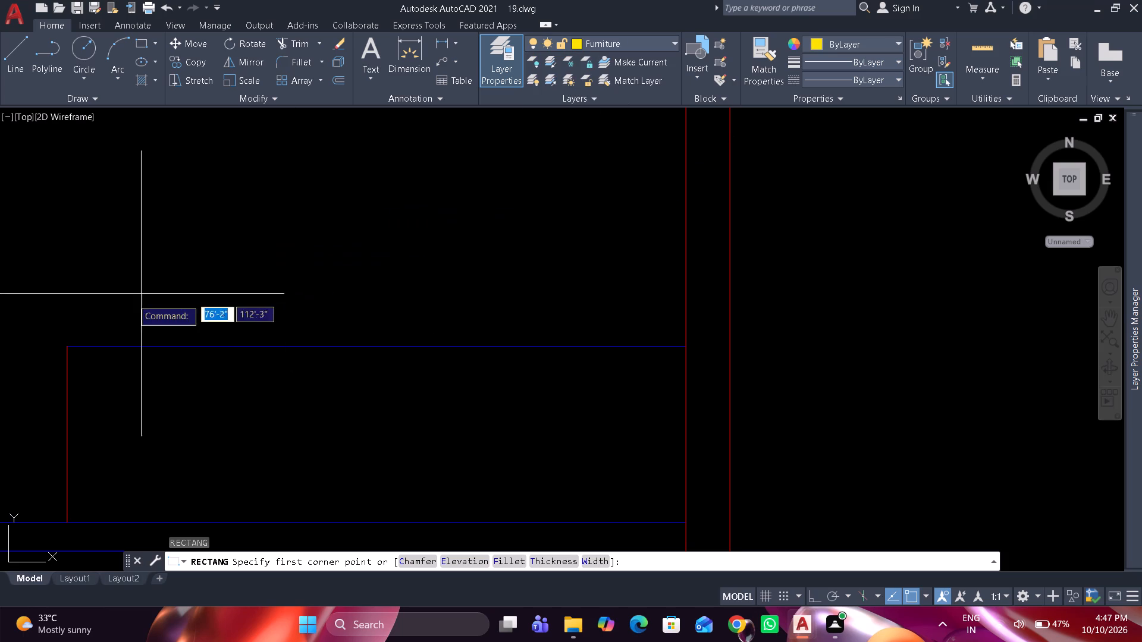
pyautogui.click(72, 345)
pyautogui.moveTo(304, 433); pyautogui.dragTo(456, 281, button='middle')
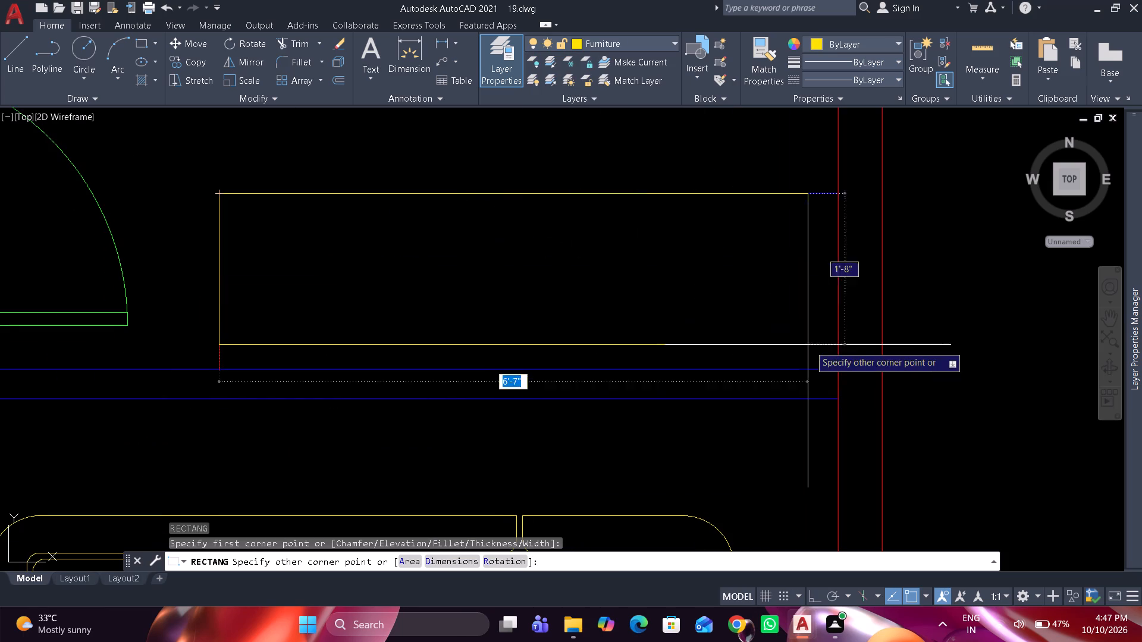
pyautogui.click(842, 372)
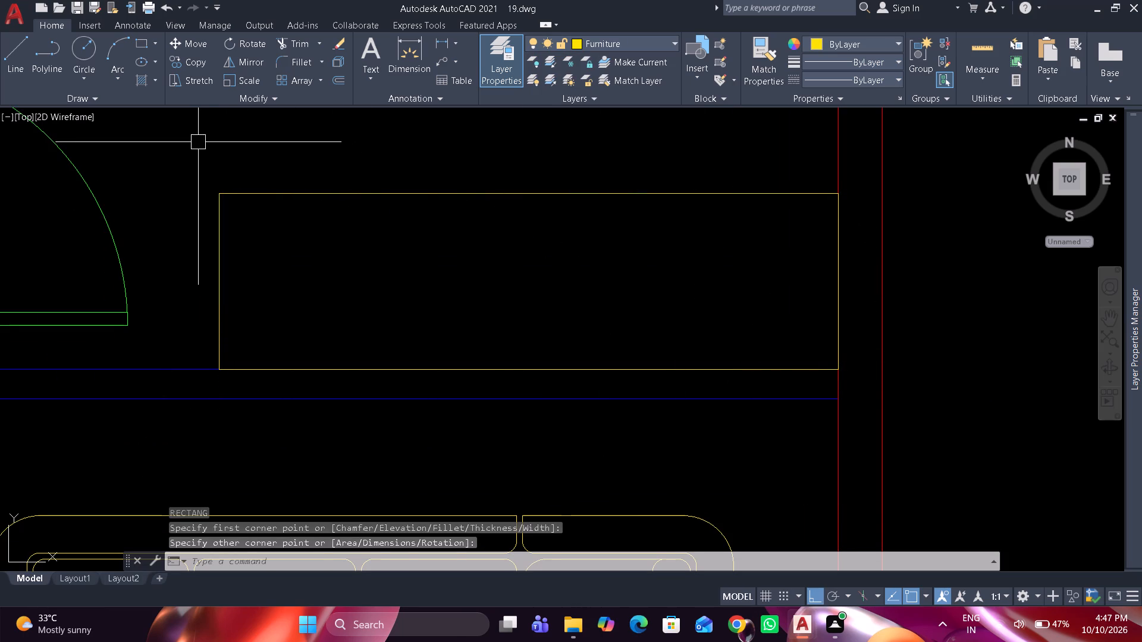
# Erase the leftover red and blue construction lines beneath the new furniture rectangle.
pyautogui.moveTo(197, 142); pyautogui.dragTo(205, 196)
pyautogui.moveTo(280, 426); pyautogui.dragTo(280, 398)
pyautogui.moveTo(193, 158); pyautogui.dragTo(255, 182)
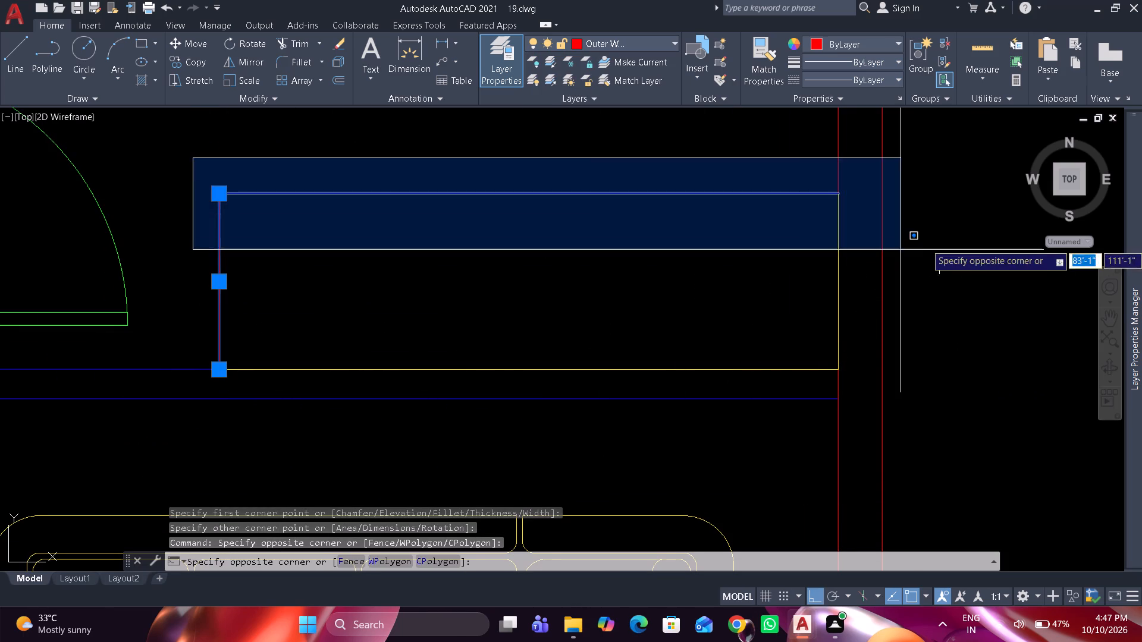
pyautogui.click(945, 243)
pyautogui.write('e')
pyautogui.press('space')
pyautogui.scroll(-4, 745, 237)
pyautogui.moveTo(730, 243); pyautogui.dragTo(745, 320, button='middle')
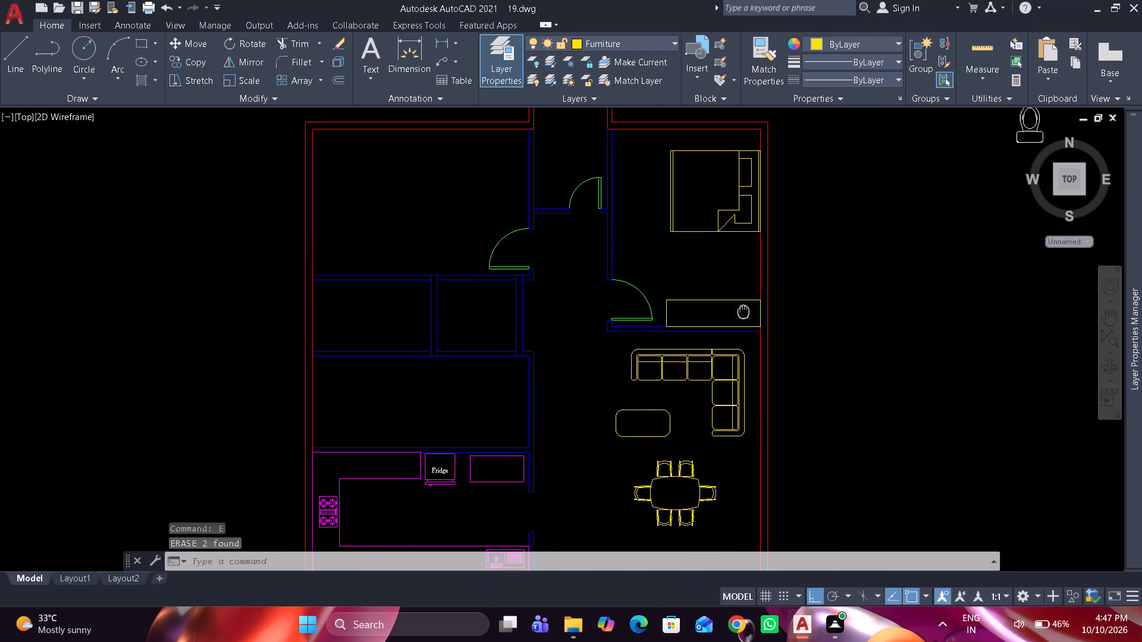
pyautogui.moveTo(745, 320); pyautogui.dragTo(747, 329, button='middle')
pyautogui.scroll(-1, 747, 329)
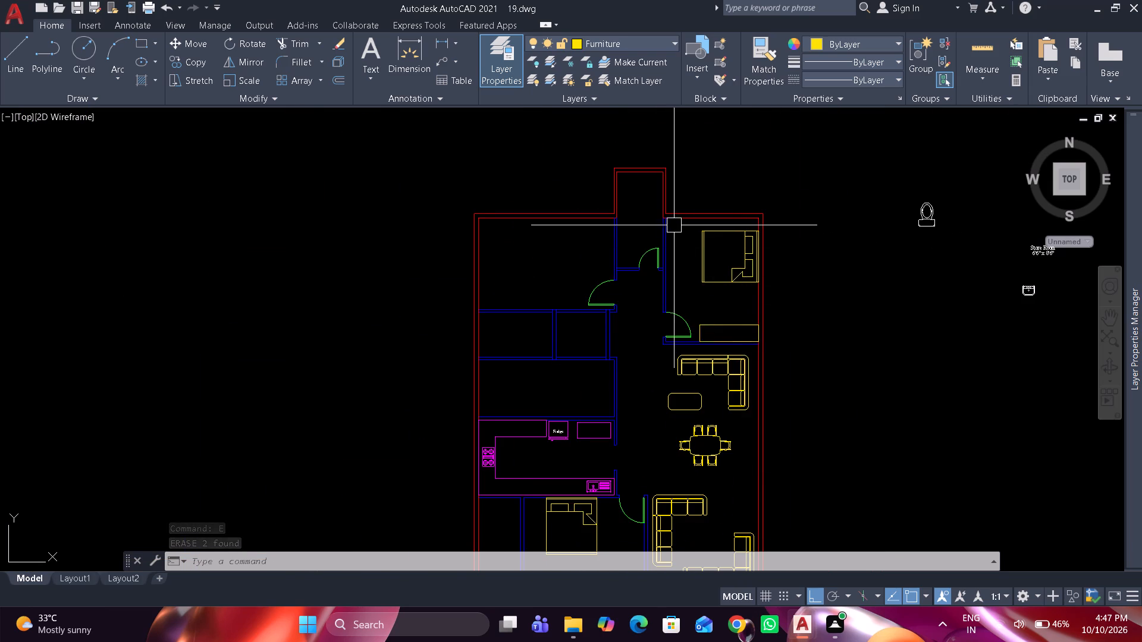
# Make a rotated copy of the door in the small north room's south wall, turned 90 degrees counterclockwise.
pyautogui.scroll(4, 672, 225)
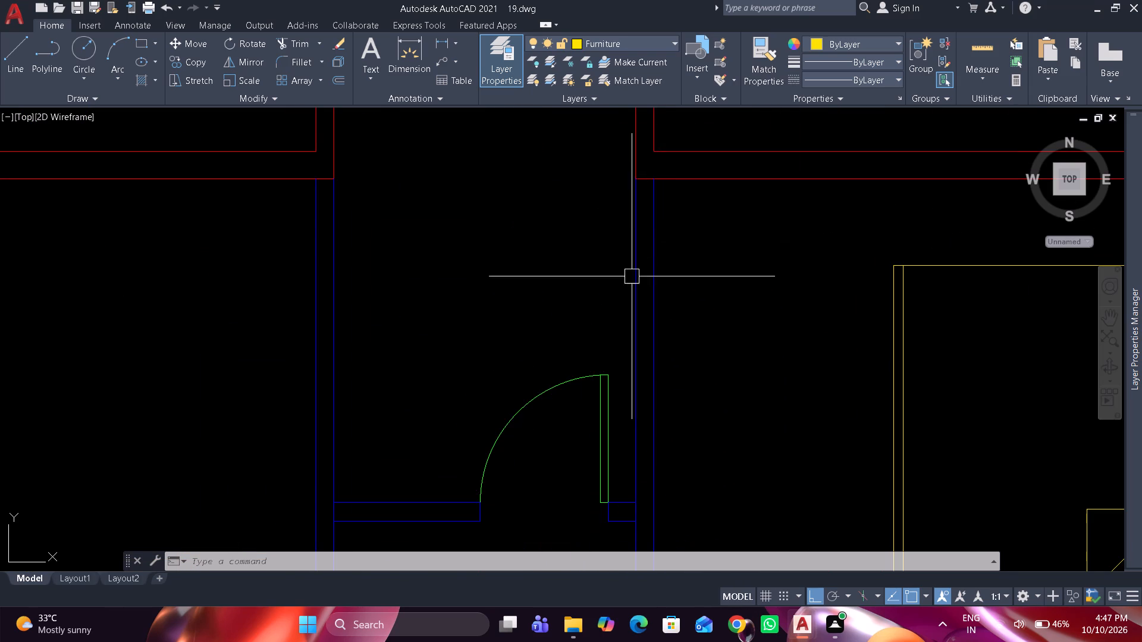
pyautogui.click(588, 378)
pyautogui.write('ro')
pyautogui.press('space')
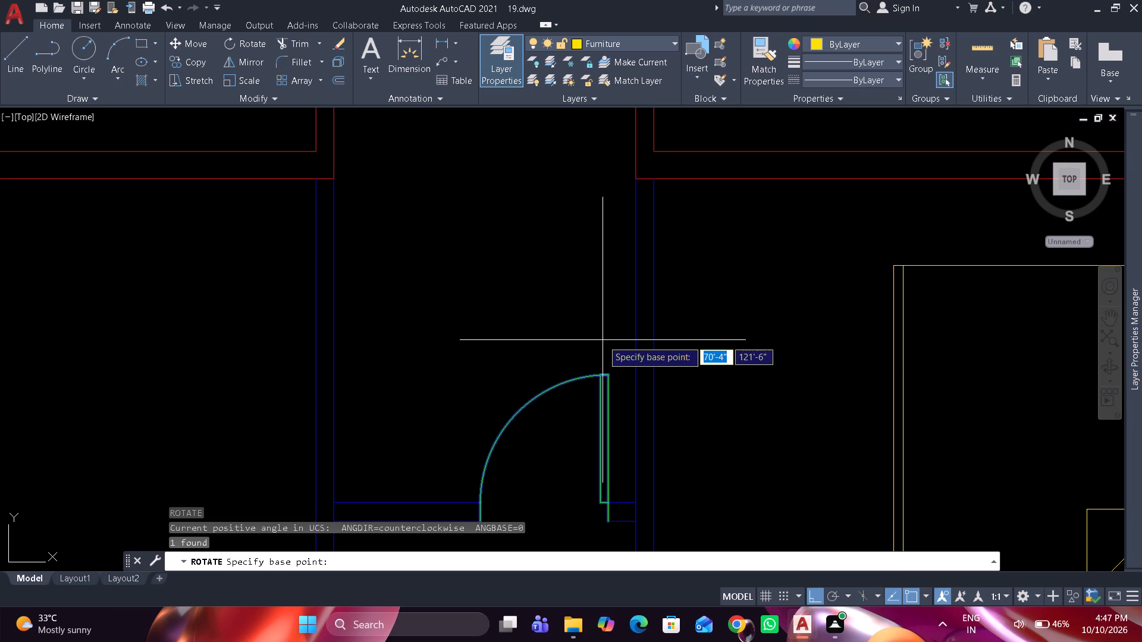
pyautogui.moveTo(580, 434); pyautogui.dragTo(583, 392)
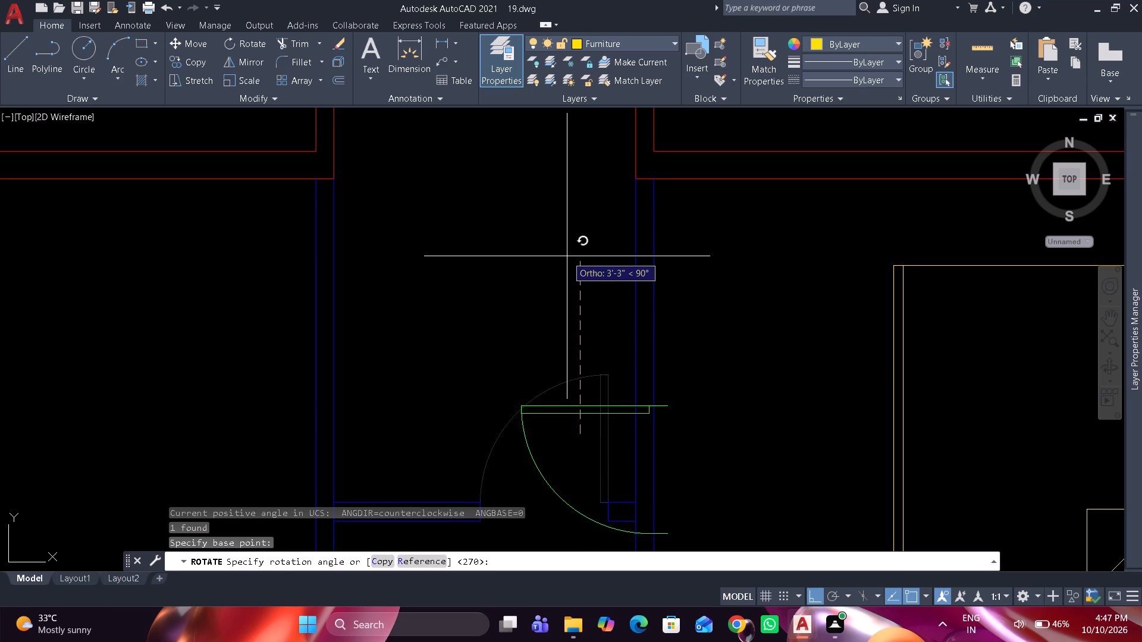
pyautogui.write('c')
pyautogui.press('space')
pyautogui.click(567, 256)
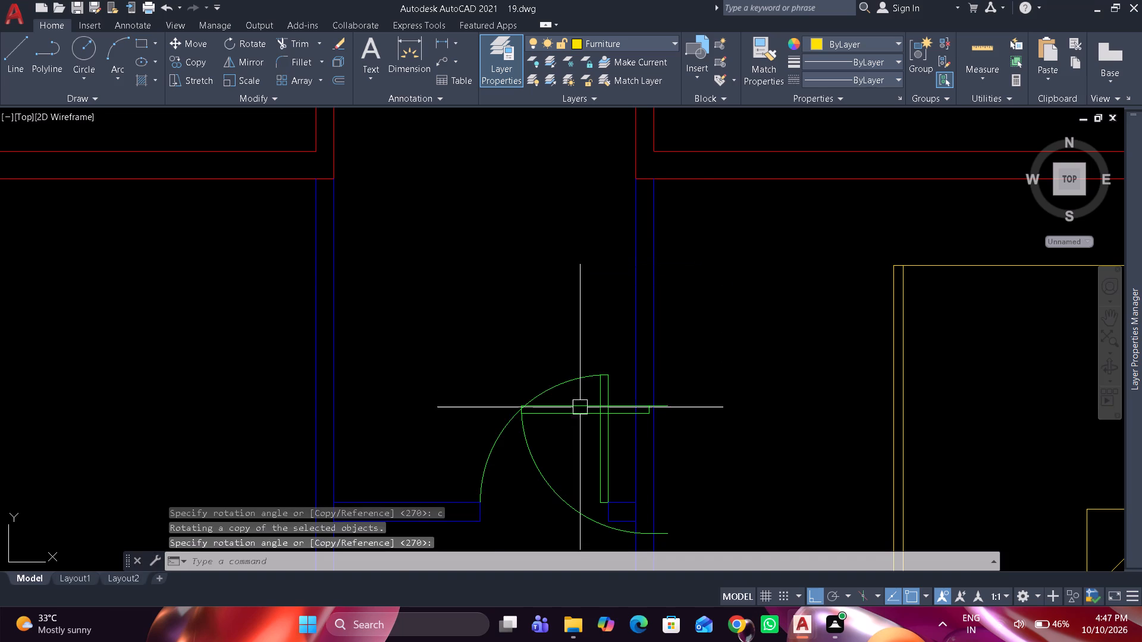
# Move the rotated door copy to the north end of the northeast bedroom's west wall, with its hinge end on the wall's west face.
pyautogui.click(580, 414)
pyautogui.press('m')
pyautogui.press('space')
pyautogui.scroll(2, 631, 404)
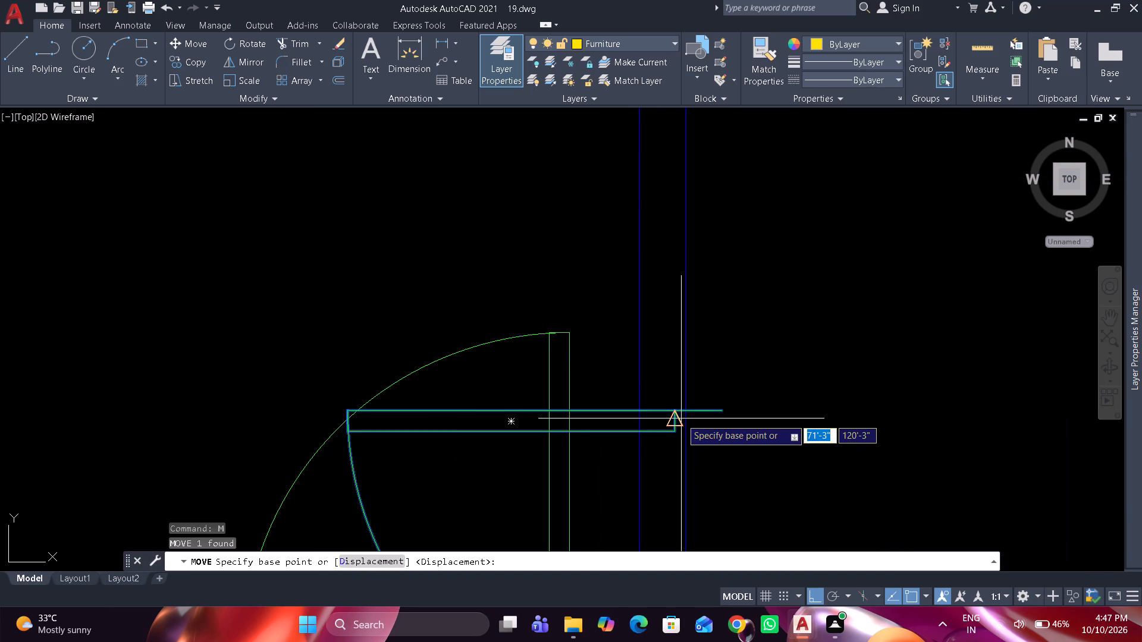
pyautogui.moveTo(679, 411); pyautogui.dragTo(683, 398)
pyautogui.scroll(-2, 705, 307)
pyautogui.moveTo(705, 307); pyautogui.dragTo(720, 451, button='middle')
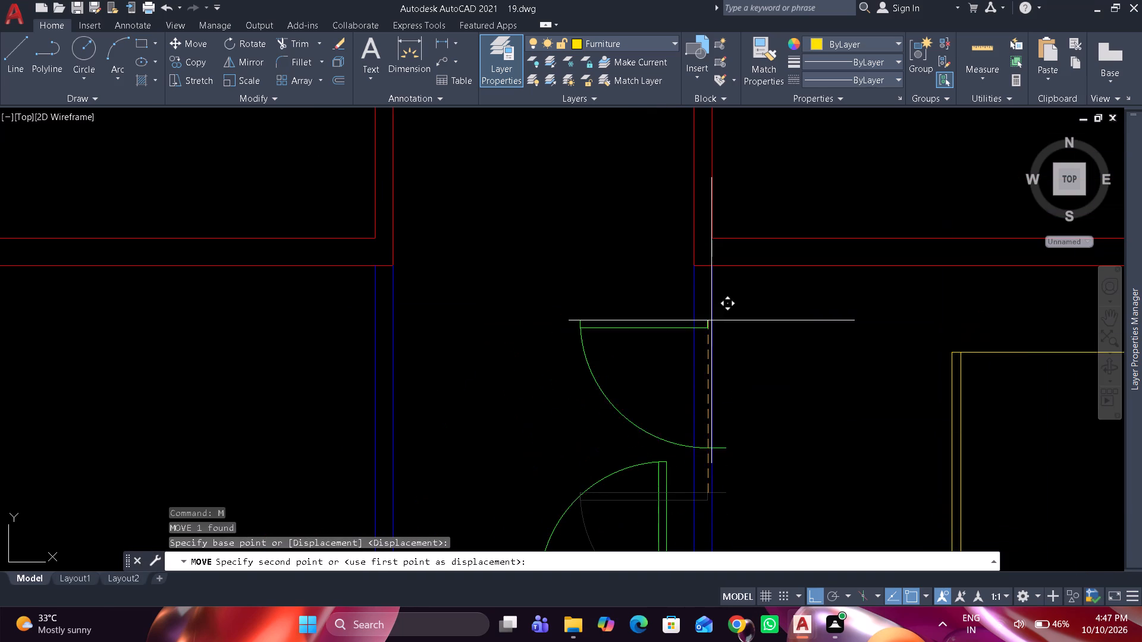
pyautogui.click(719, 265)
pyautogui.scroll(3, 719, 282)
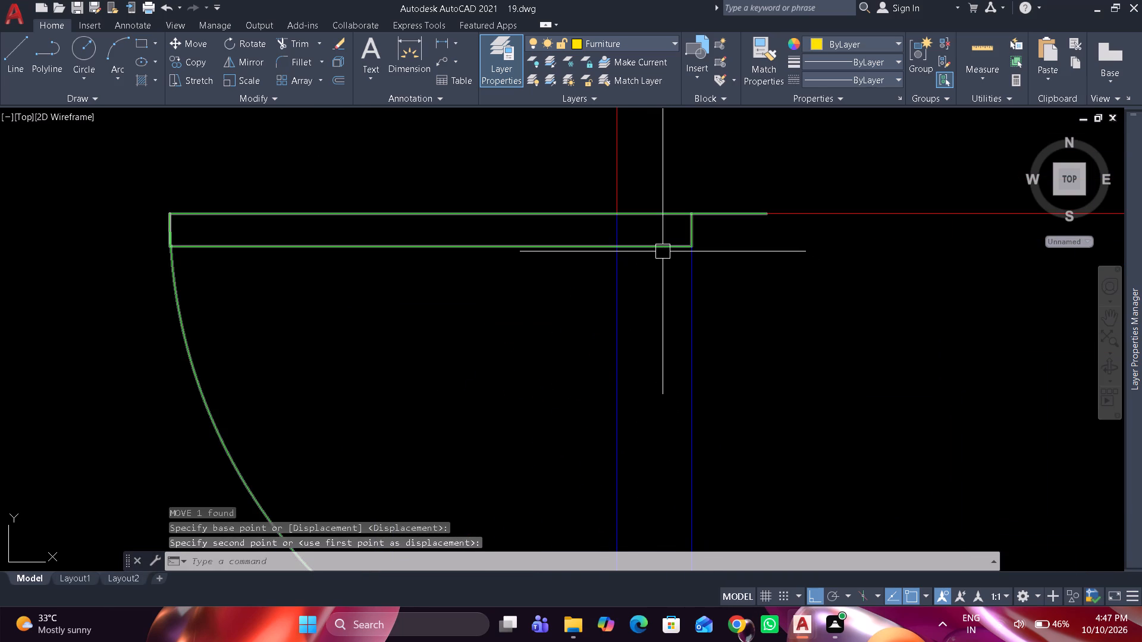
pyautogui.click(661, 251)
pyautogui.press('m')
pyautogui.press('space')
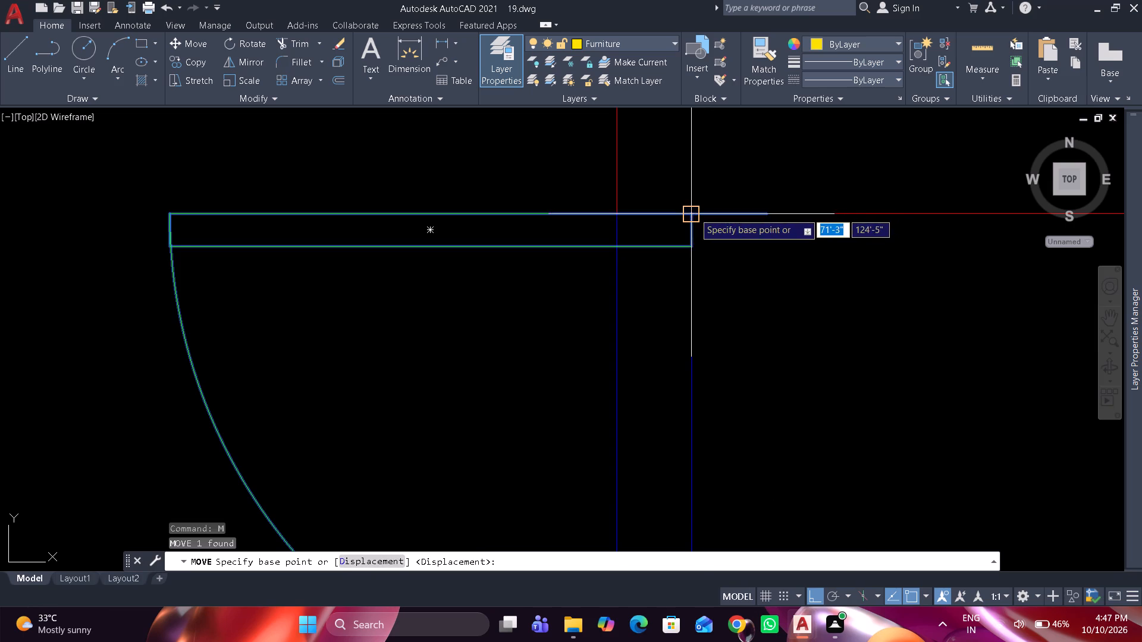
pyautogui.click(694, 213)
pyautogui.click(616, 218)
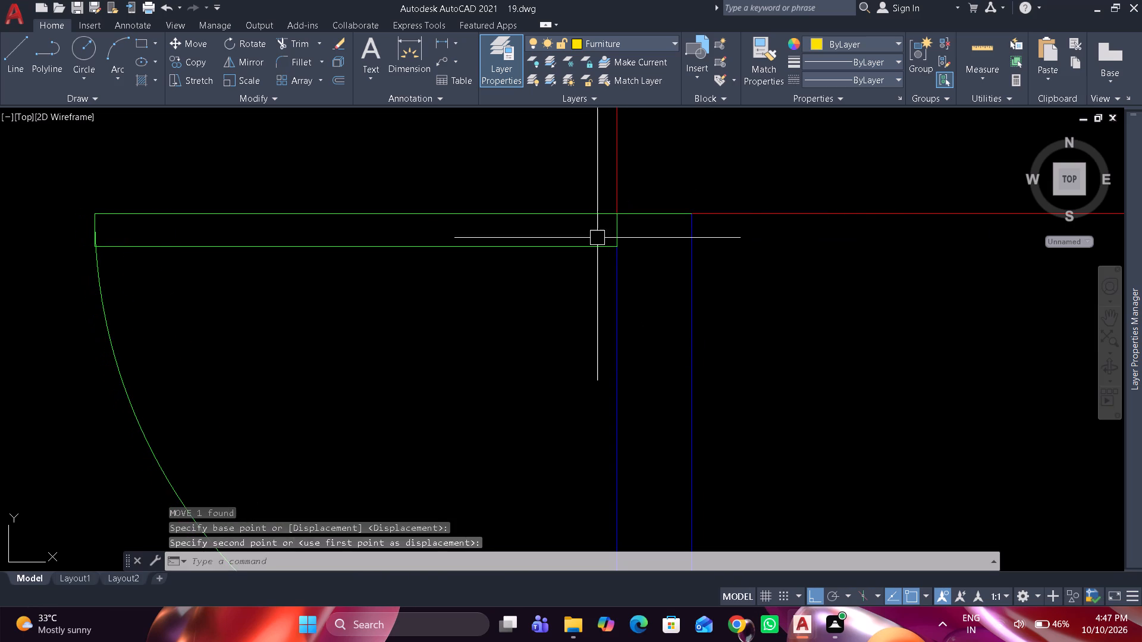
# Move the relocated door 6" south along the northeast bedroom's west wall.
pyautogui.click(596, 241)
pyautogui.press('space')
pyautogui.click(622, 207)
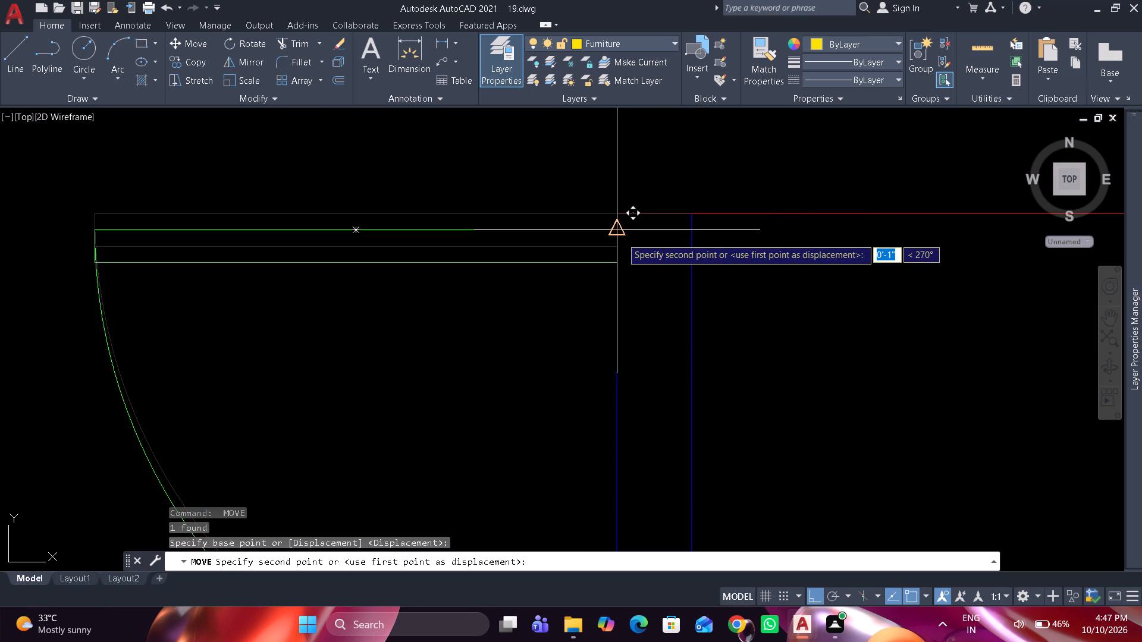
pyautogui.write('6"')
pyautogui.press('Return')
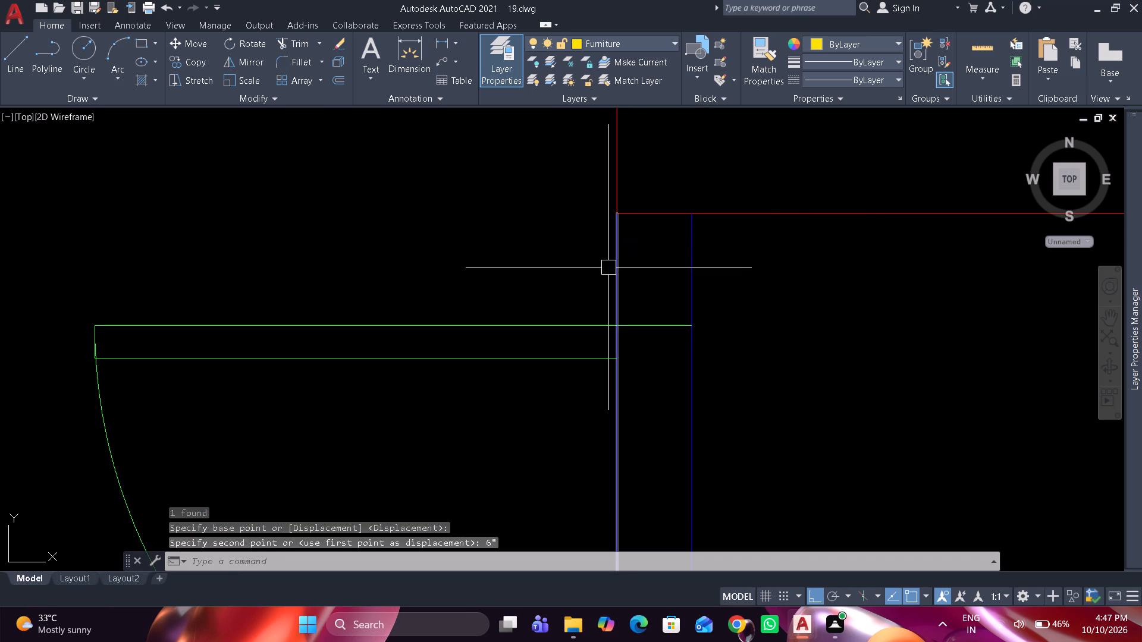
# Draw 4" jamb lines across the wall at both ends of the new door opening on the Inner Wall layer.
pyautogui.click(641, 43)
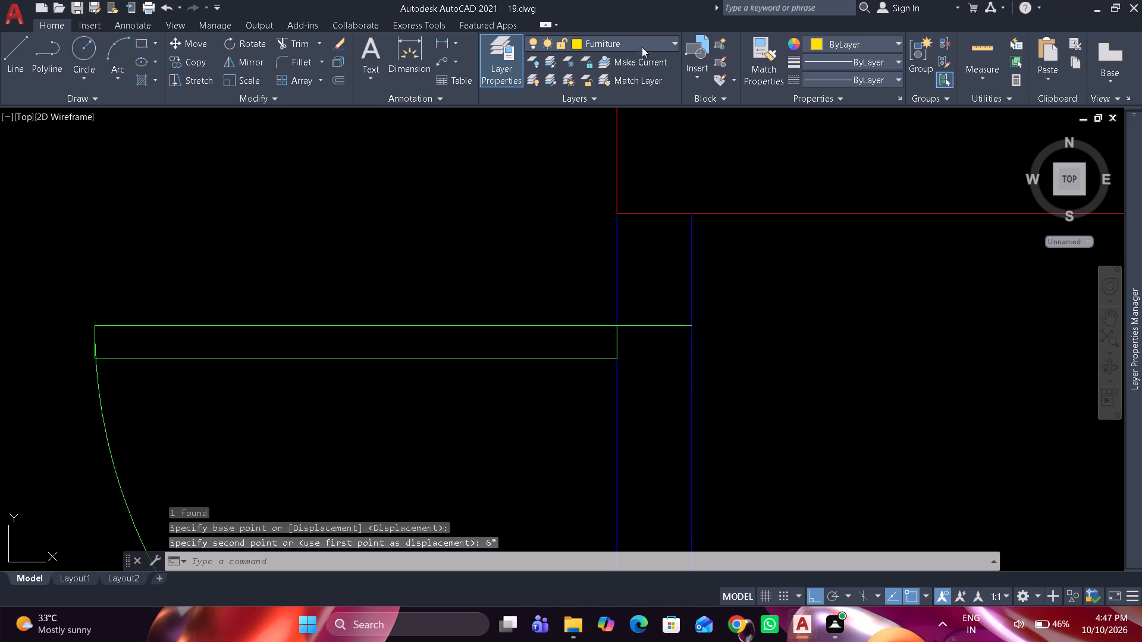
pyautogui.click(642, 125)
pyautogui.press('l')
pyautogui.press('space')
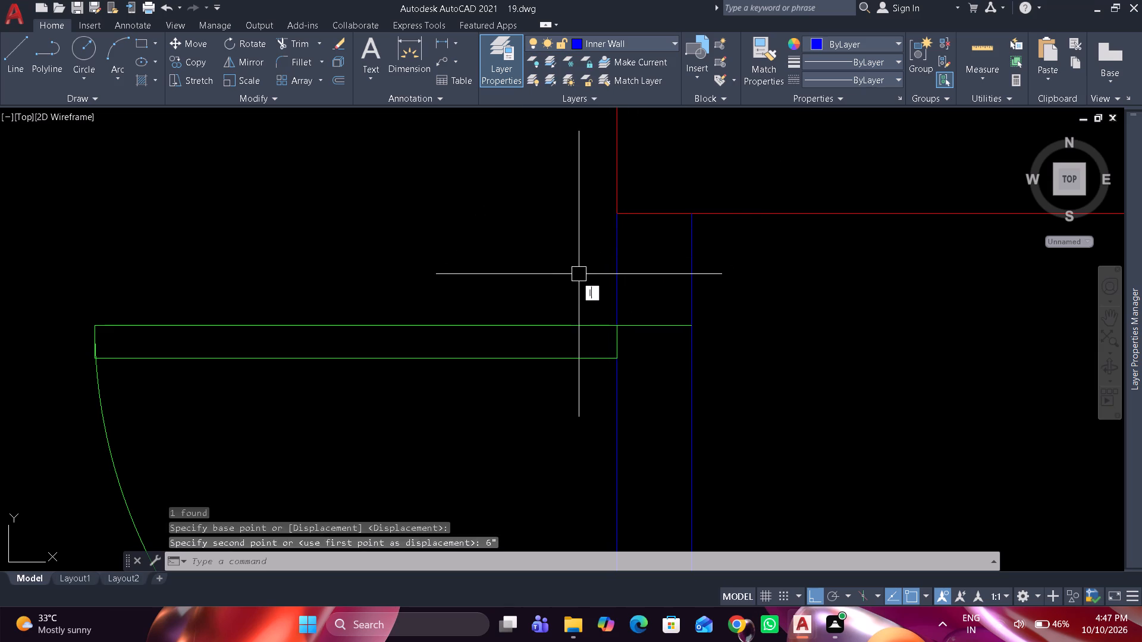
pyautogui.click(625, 326)
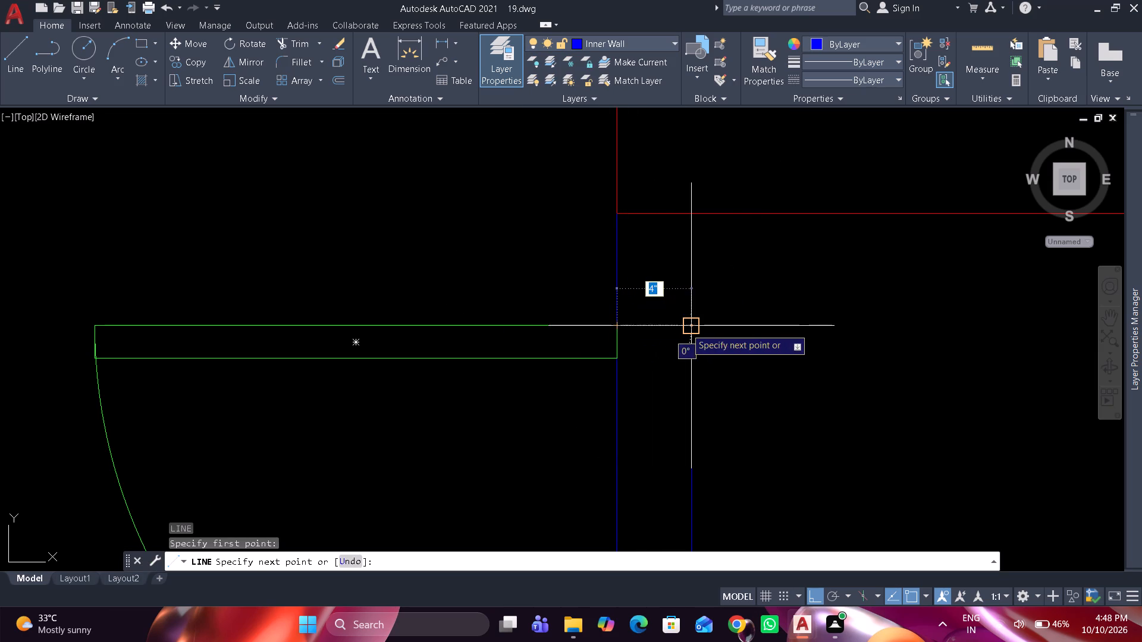
pyautogui.moveTo(686, 328); pyautogui.dragTo(699, 323)
pyautogui.press('space')
pyautogui.scroll(-2, 720, 246)
pyautogui.scroll(2, 700, 489)
pyautogui.press('space')
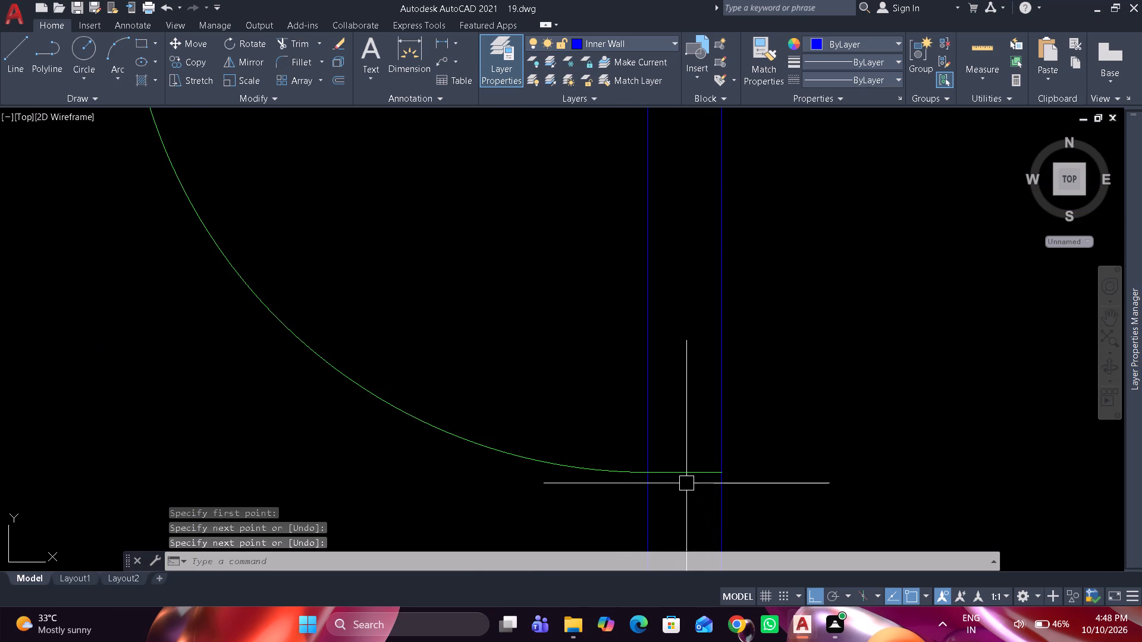
pyautogui.click(653, 473)
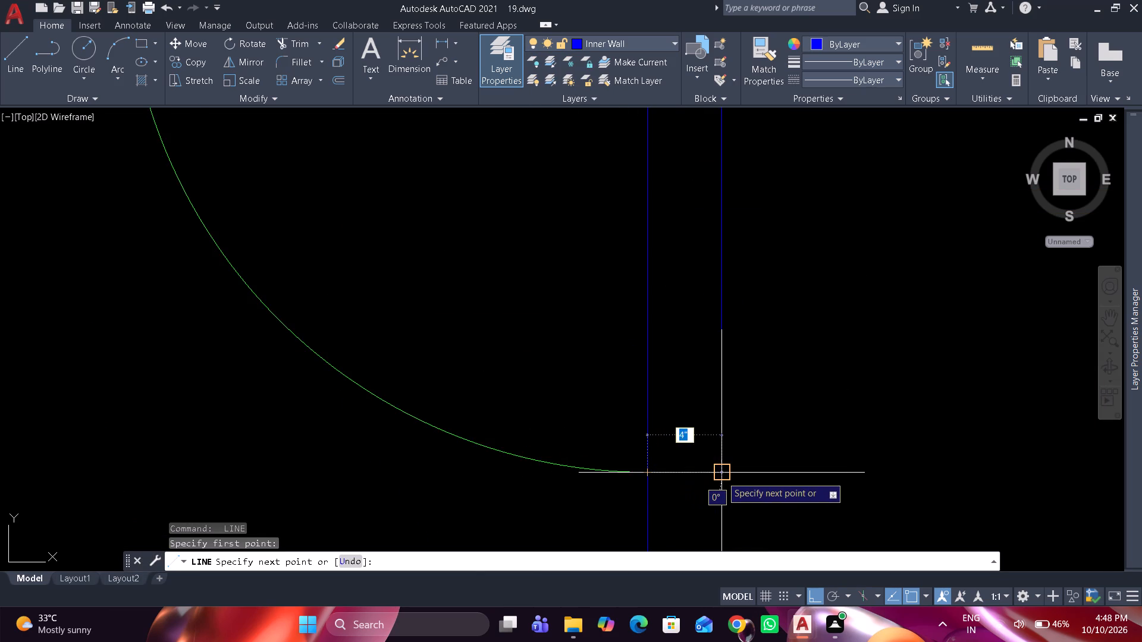
pyautogui.click(722, 476)
pyautogui.press('space')
# Trim the two wall lines between the jambs to open the doorway at the relocated door.
pyautogui.write('tr')
pyautogui.press('space')
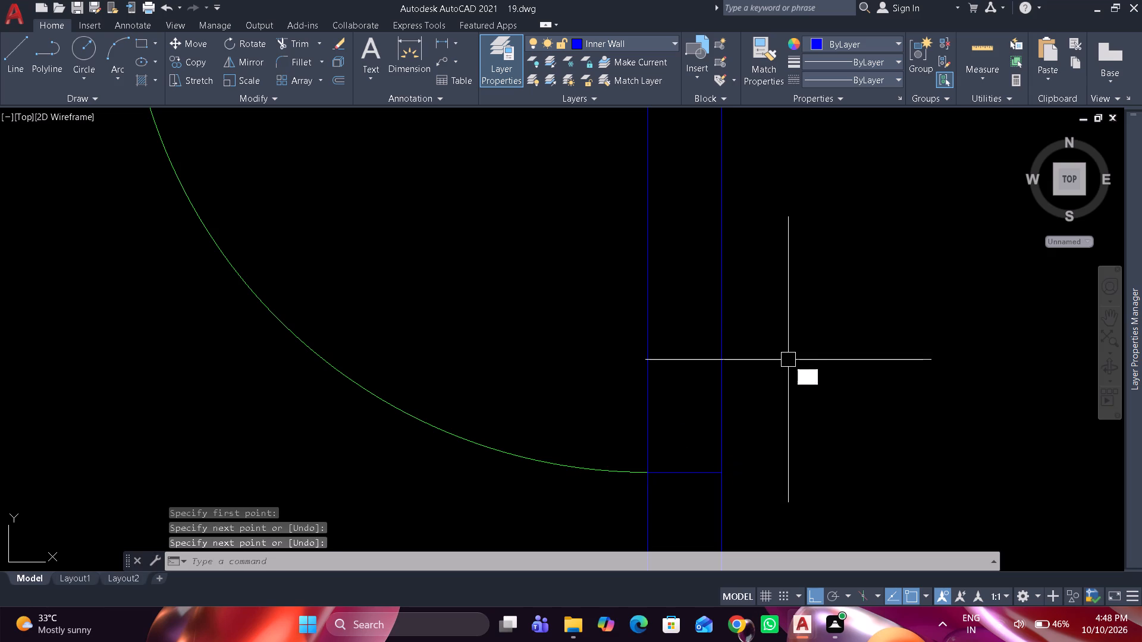
pyautogui.moveTo(789, 288); pyautogui.dragTo(573, 306)
pyautogui.press('space')
# Mirror the northeast bedroom's bed into the northwest bedroom across a vertical line through the small north room's south wall, keeping the original.
pyautogui.scroll(-5, 638, 265)
pyautogui.moveTo(647, 273); pyautogui.dragTo(683, 347, button='middle')
pyautogui.scroll(1, 683, 347)
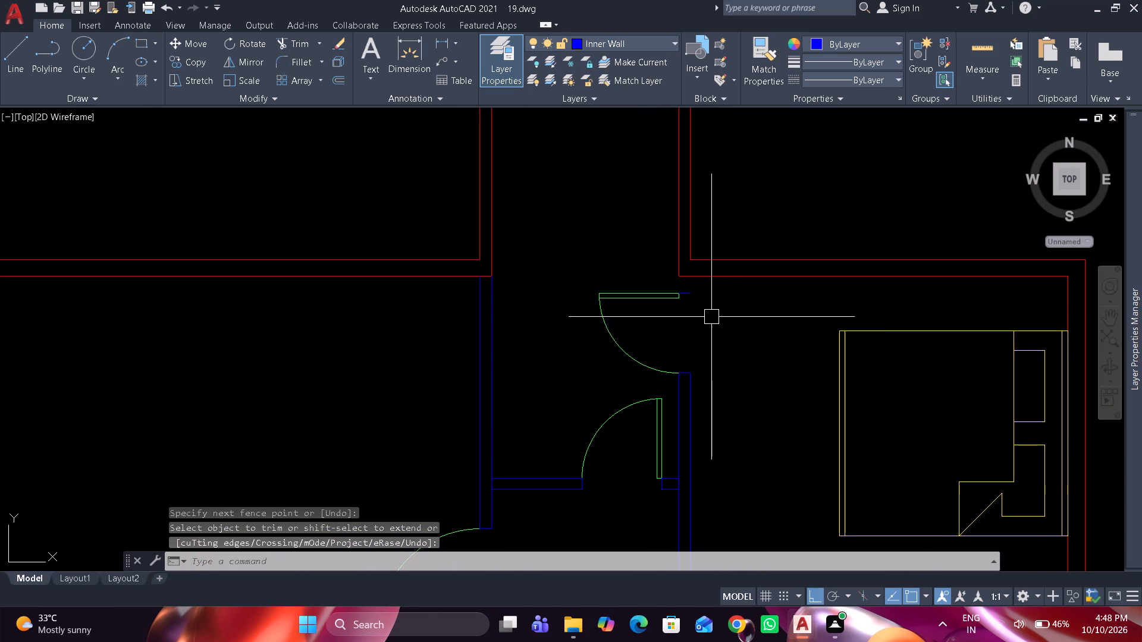
pyautogui.scroll(-2, 673, 265)
pyautogui.moveTo(673, 287); pyautogui.dragTo(673, 319, button='middle')
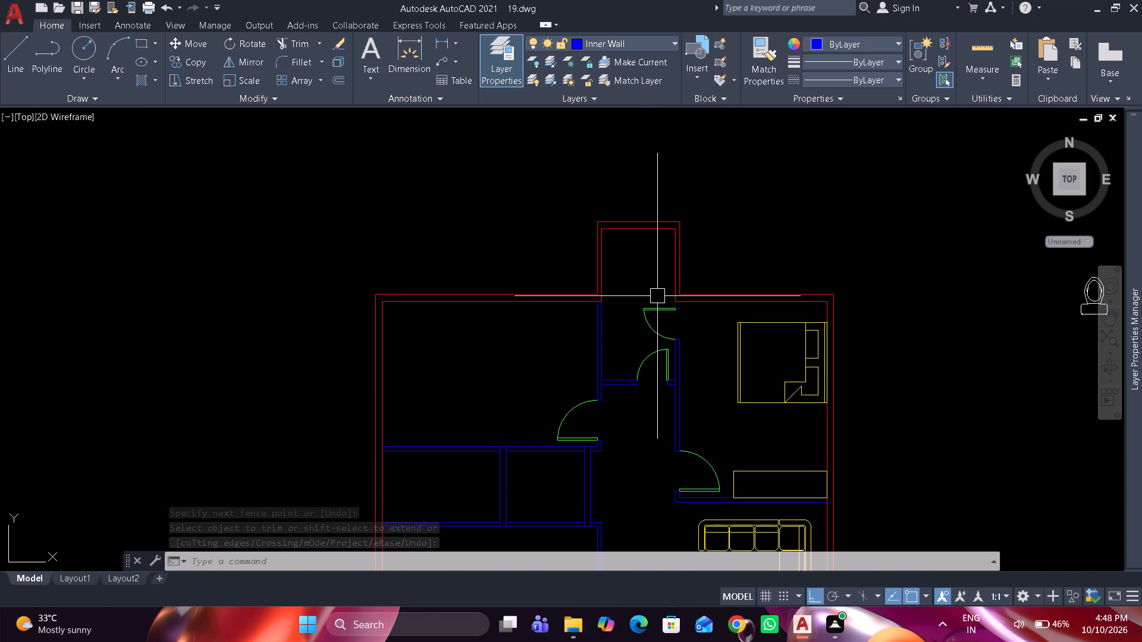
pyautogui.scroll(1, 638, 368)
pyautogui.scroll(-2, 638, 368)
pyautogui.moveTo(625, 352); pyautogui.dragTo(615, 338, button='middle')
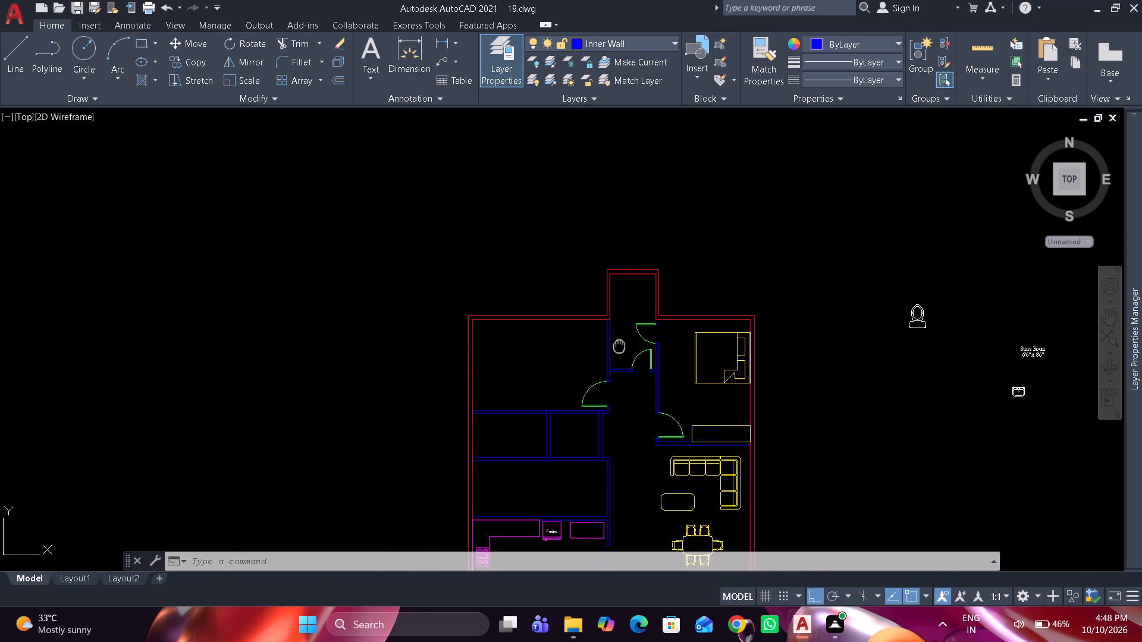
pyautogui.moveTo(615, 338); pyautogui.dragTo(579, 290, button='middle')
pyautogui.scroll(2, 590, 297)
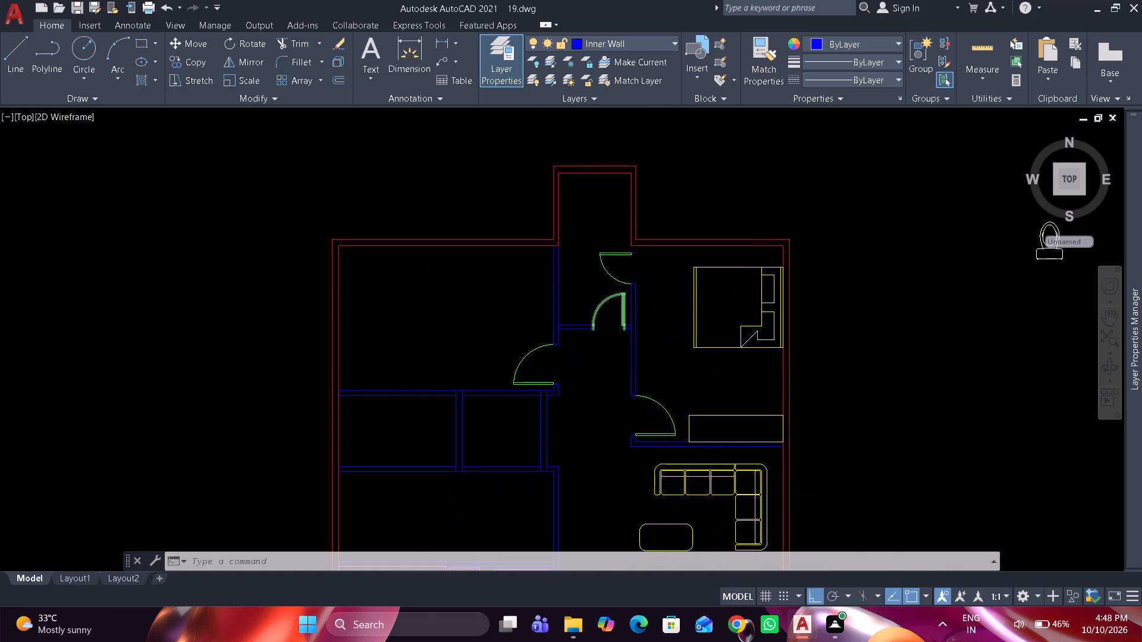
pyautogui.click(753, 317)
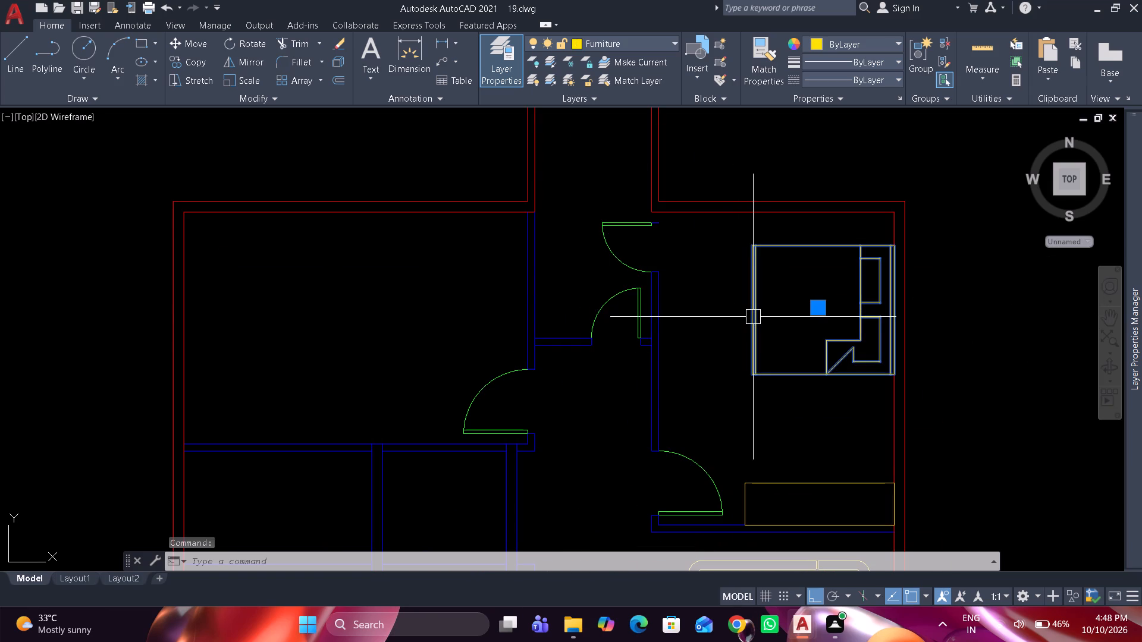
pyautogui.write('mi')
pyautogui.press('space')
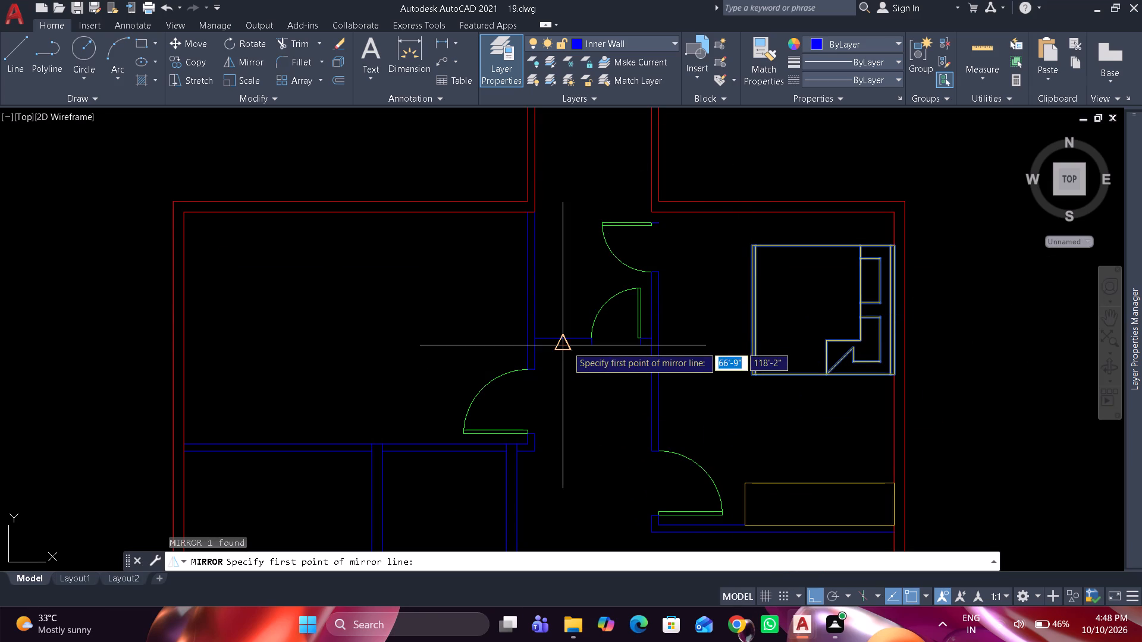
pyautogui.click(567, 346)
pyautogui.click(560, 386)
pyautogui.press('space')
# Move the mirrored bed west until its headboard meets the inner face of the northwest bedroom's outer wall.
pyautogui.click(347, 372)
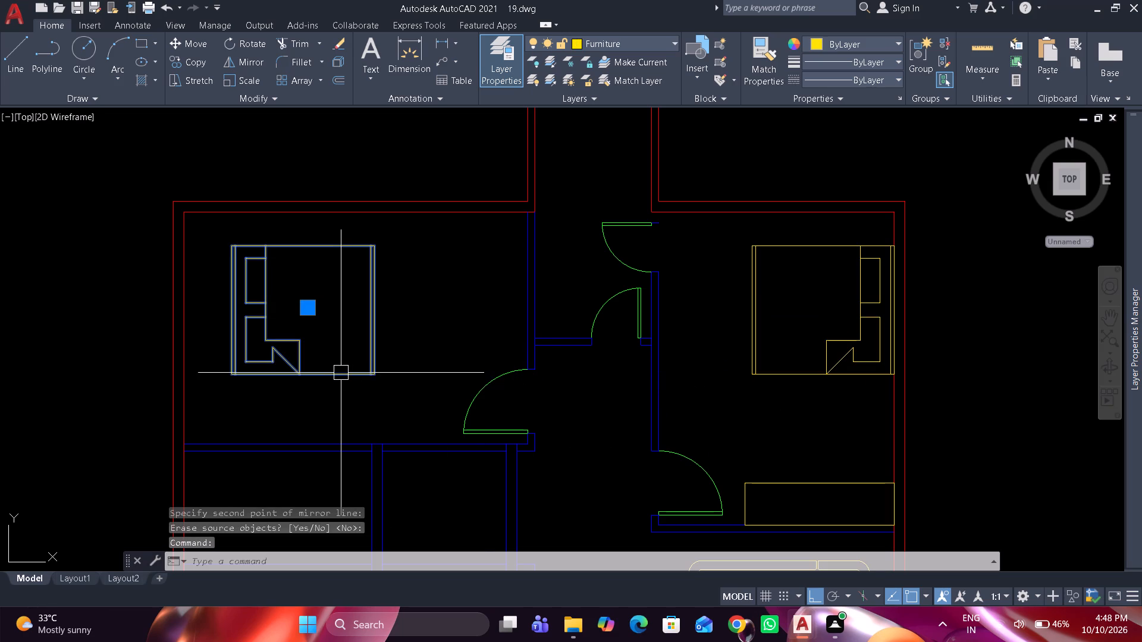
pyautogui.press('m')
pyautogui.press('space')
pyautogui.click(227, 311)
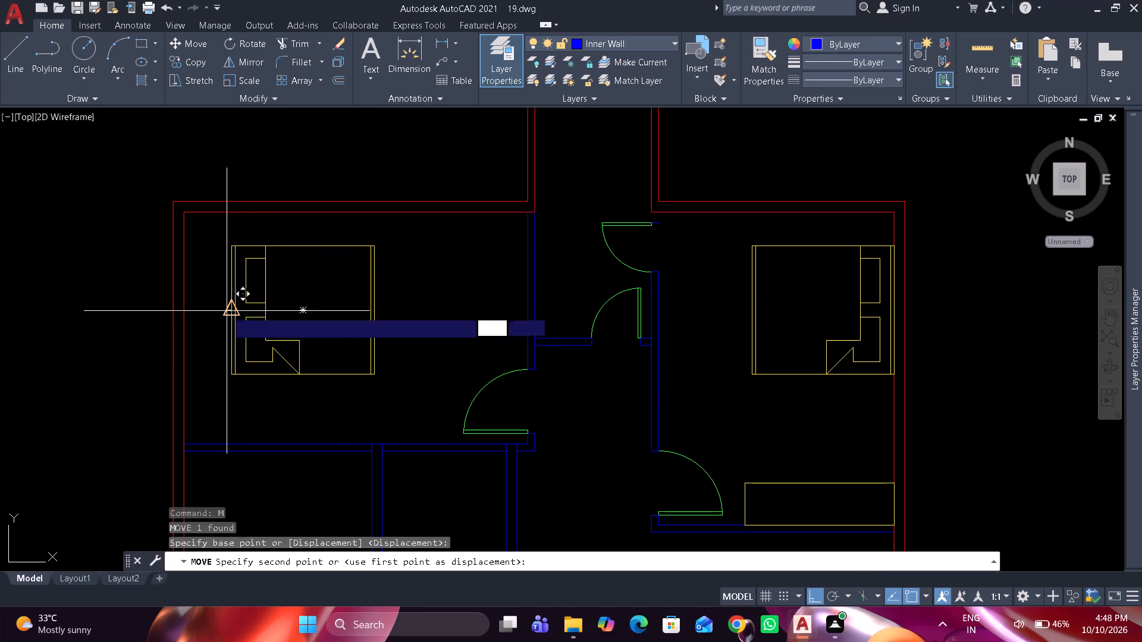
pyautogui.click(180, 308)
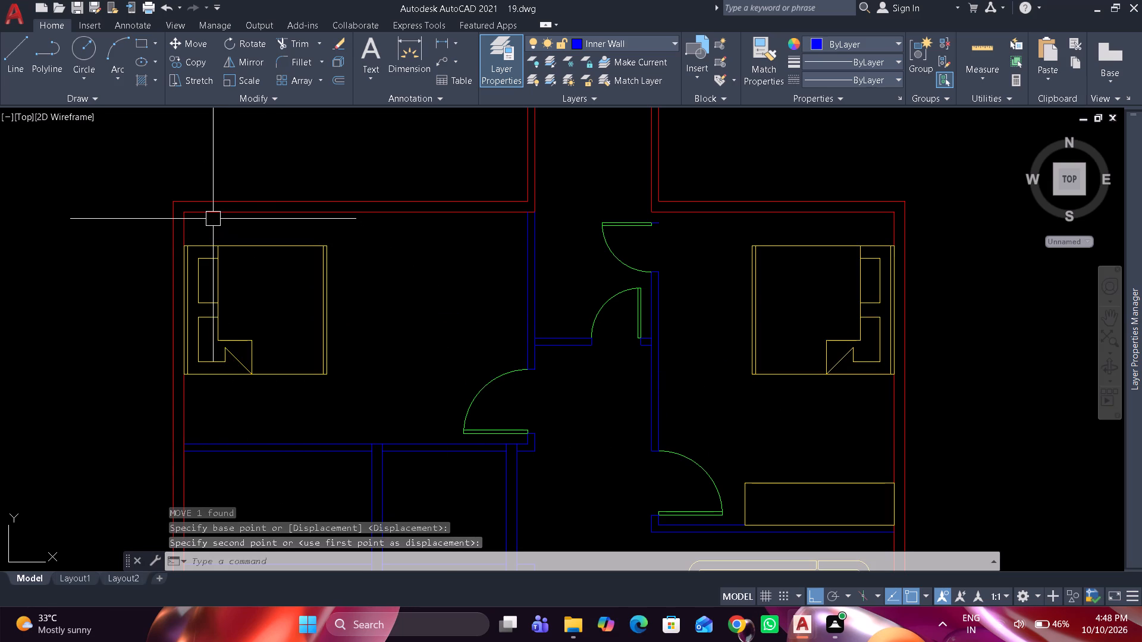
# Offset the inner face line of the northwest bedroom's north wall 2' to the north.
pyautogui.moveTo(219, 226); pyautogui.dragTo(223, 309, button='middle')
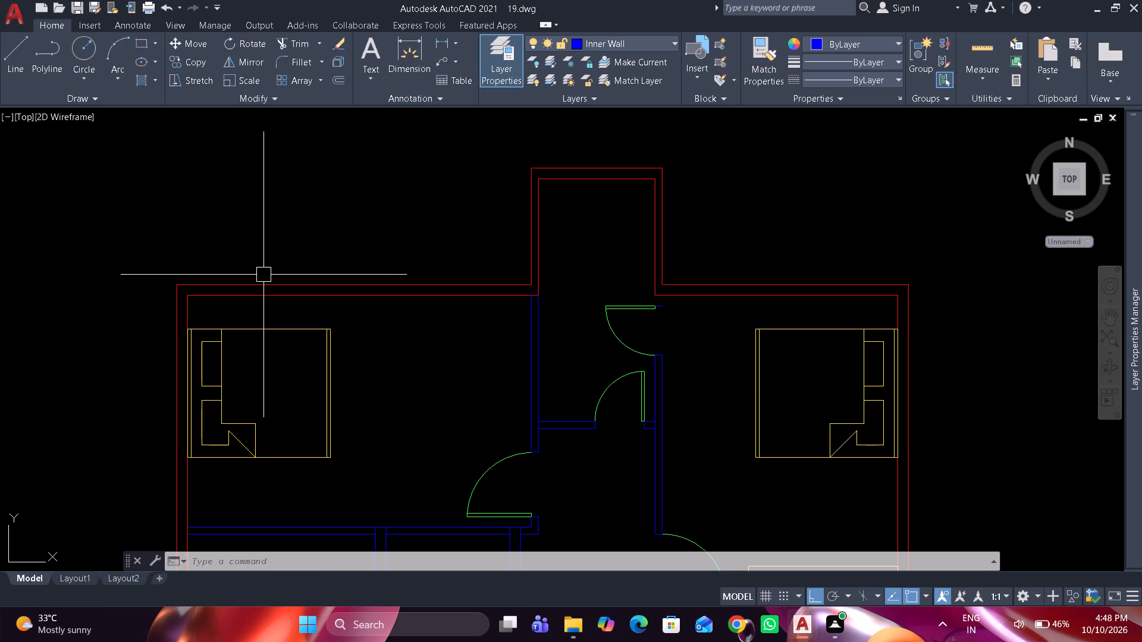
pyautogui.moveTo(268, 286); pyautogui.dragTo(279, 329, button='middle')
pyautogui.scroll(1, 275, 296)
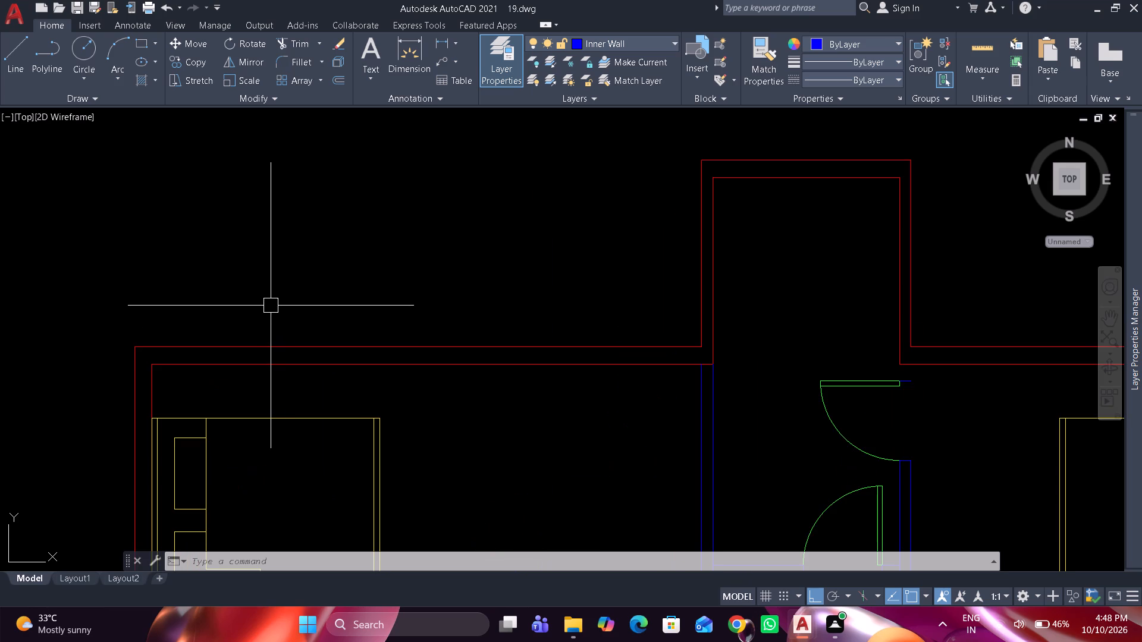
pyautogui.write("o 2'")
pyautogui.press('Return')
pyautogui.scroll(1, 269, 306)
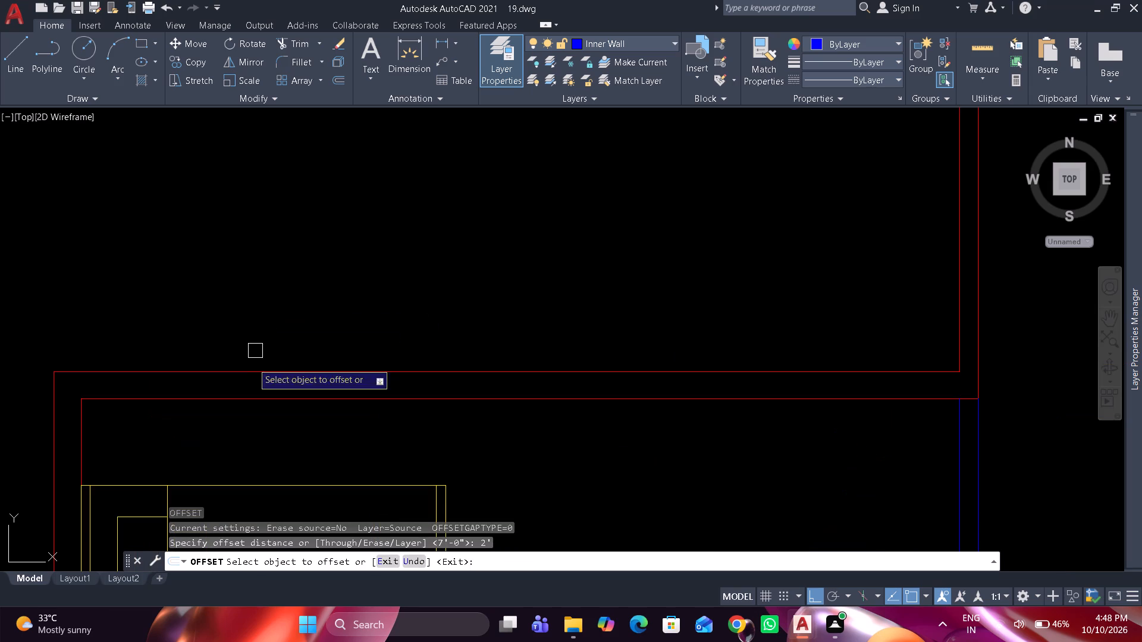
pyautogui.moveTo(247, 393); pyautogui.dragTo(243, 366)
pyautogui.click(249, 229)
pyautogui.press('space')
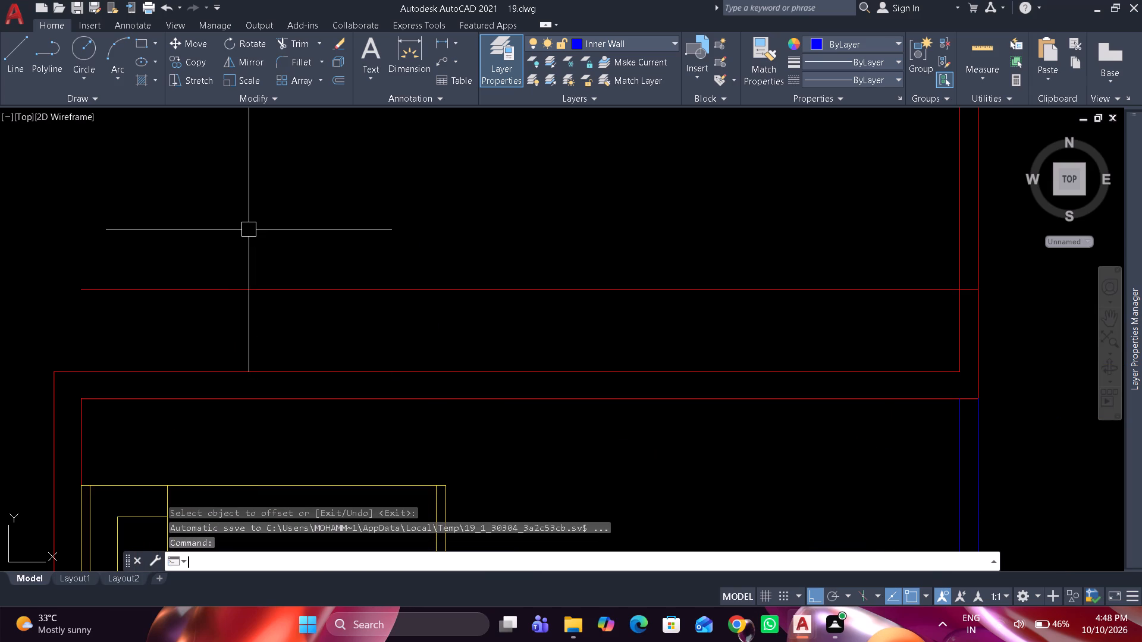
# Stretch the inner face line of the northwest bedroom's west wall north to the end of the offset line.
pyautogui.press('l')
pyautogui.press('Escape')
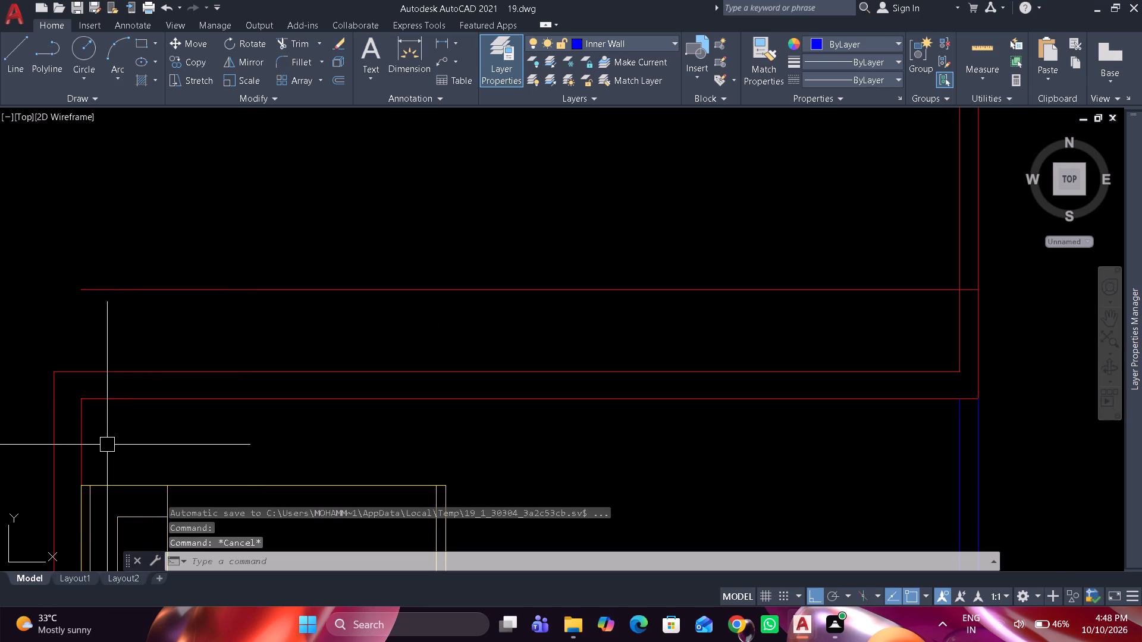
pyautogui.click(86, 427)
pyautogui.moveTo(83, 399); pyautogui.dragTo(81, 391)
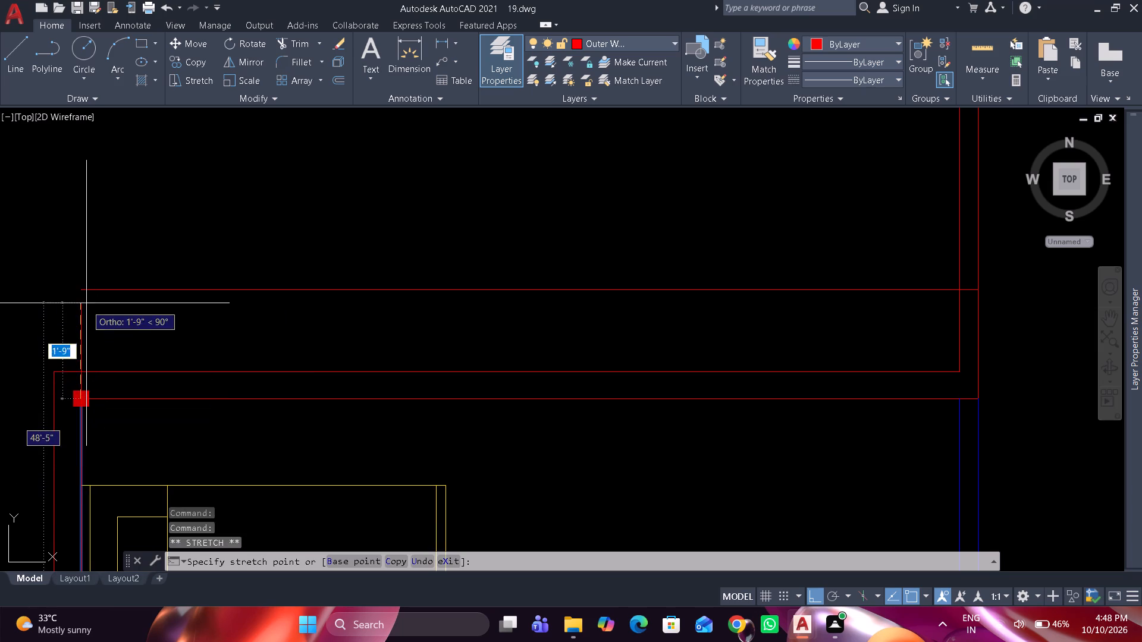
pyautogui.moveTo(86, 294); pyautogui.dragTo(97, 283)
pyautogui.press('Escape')
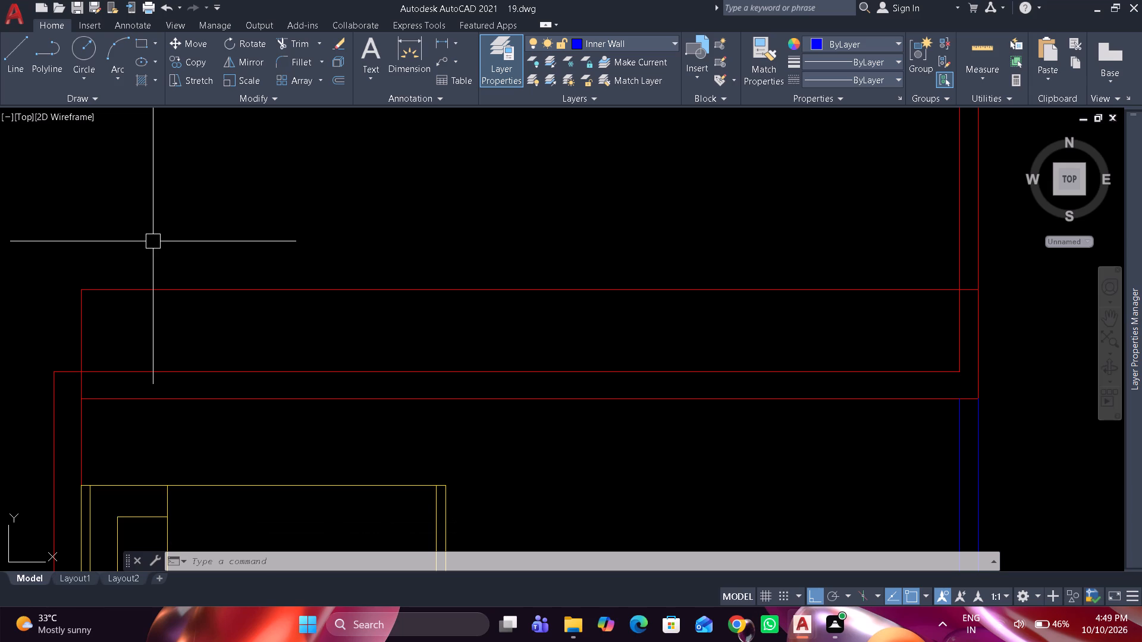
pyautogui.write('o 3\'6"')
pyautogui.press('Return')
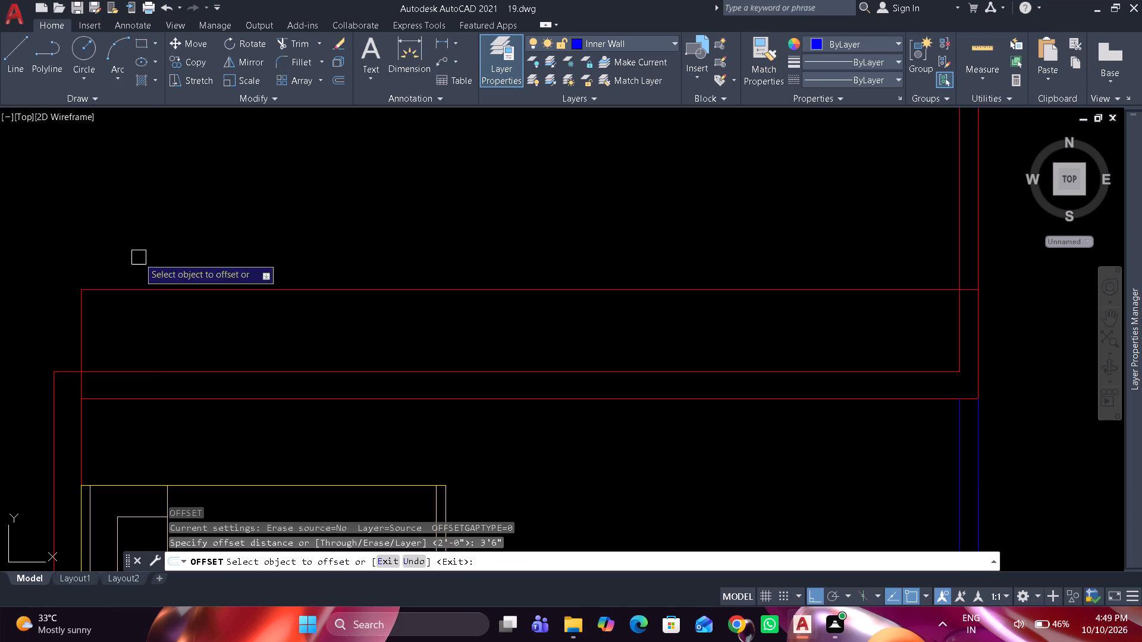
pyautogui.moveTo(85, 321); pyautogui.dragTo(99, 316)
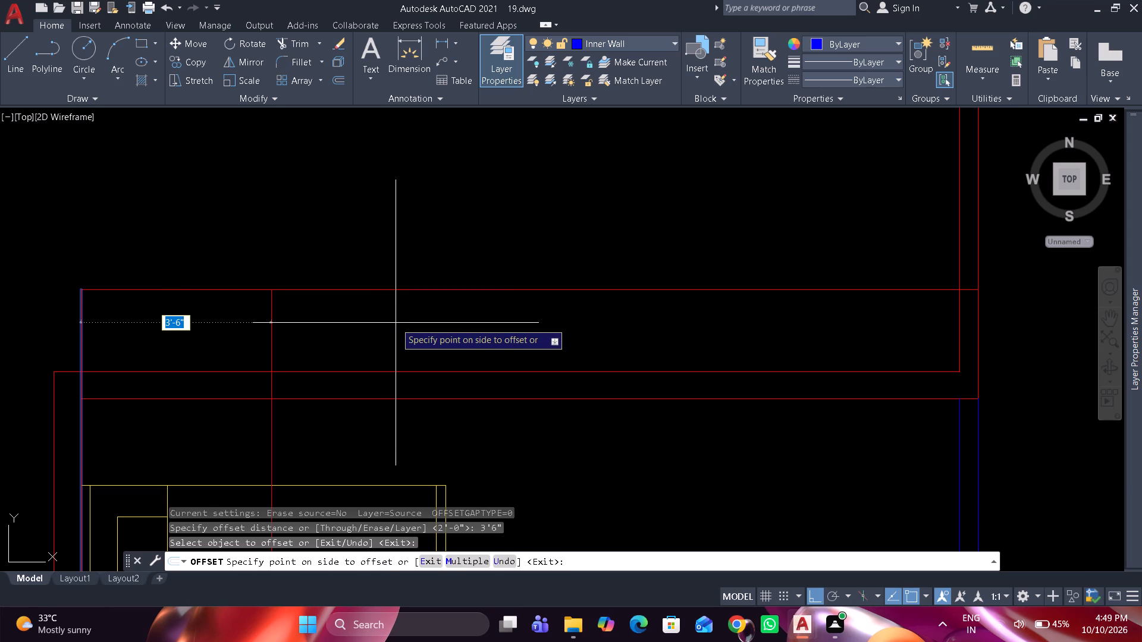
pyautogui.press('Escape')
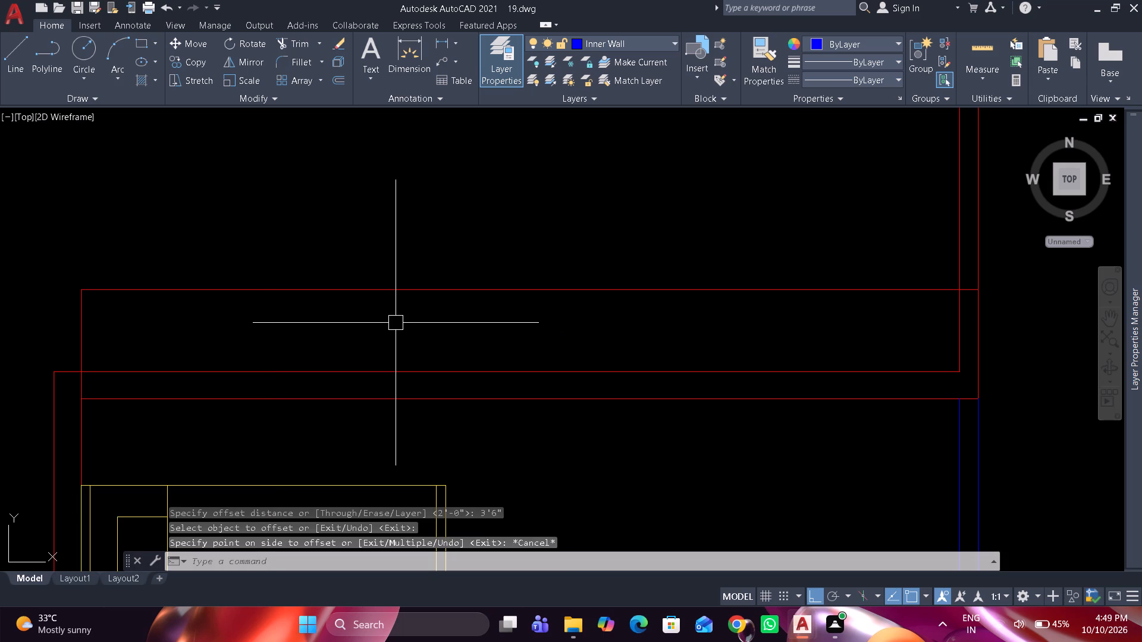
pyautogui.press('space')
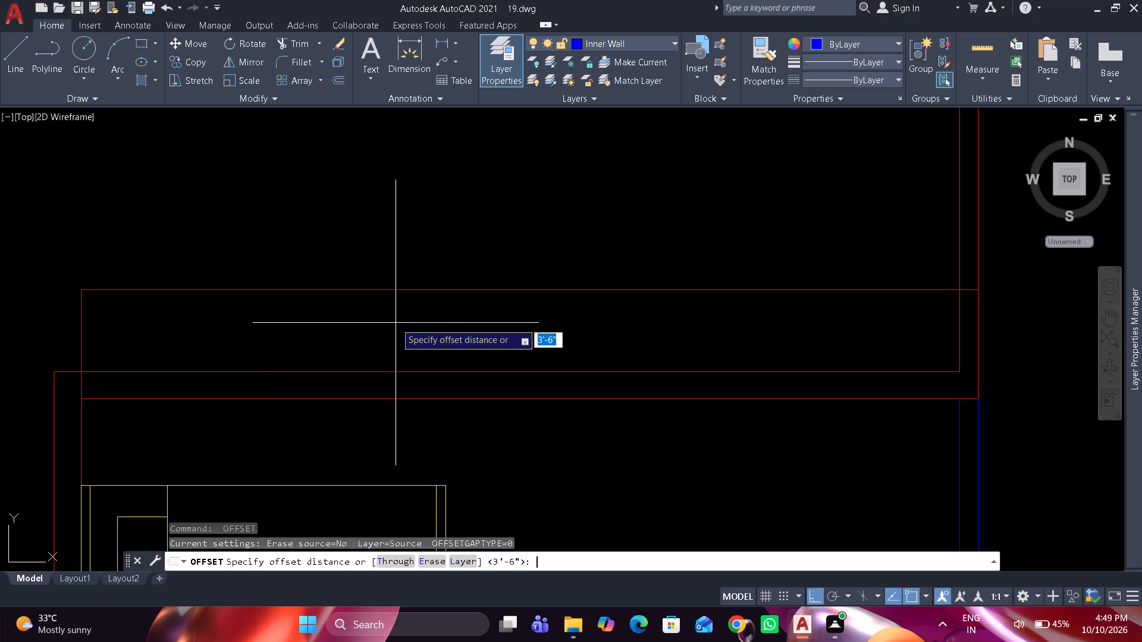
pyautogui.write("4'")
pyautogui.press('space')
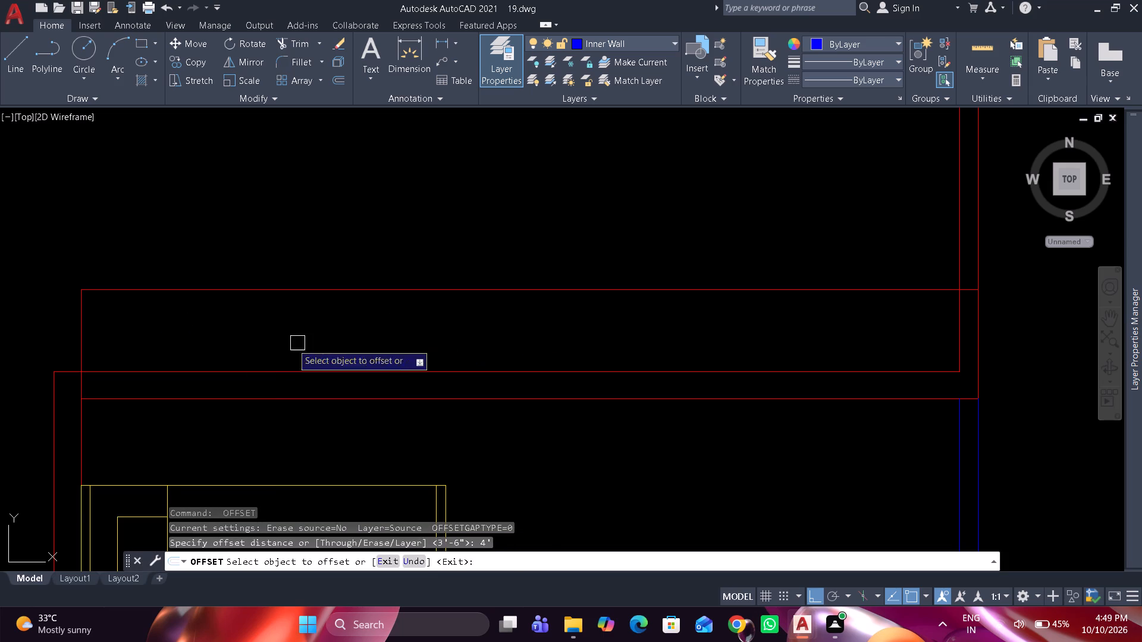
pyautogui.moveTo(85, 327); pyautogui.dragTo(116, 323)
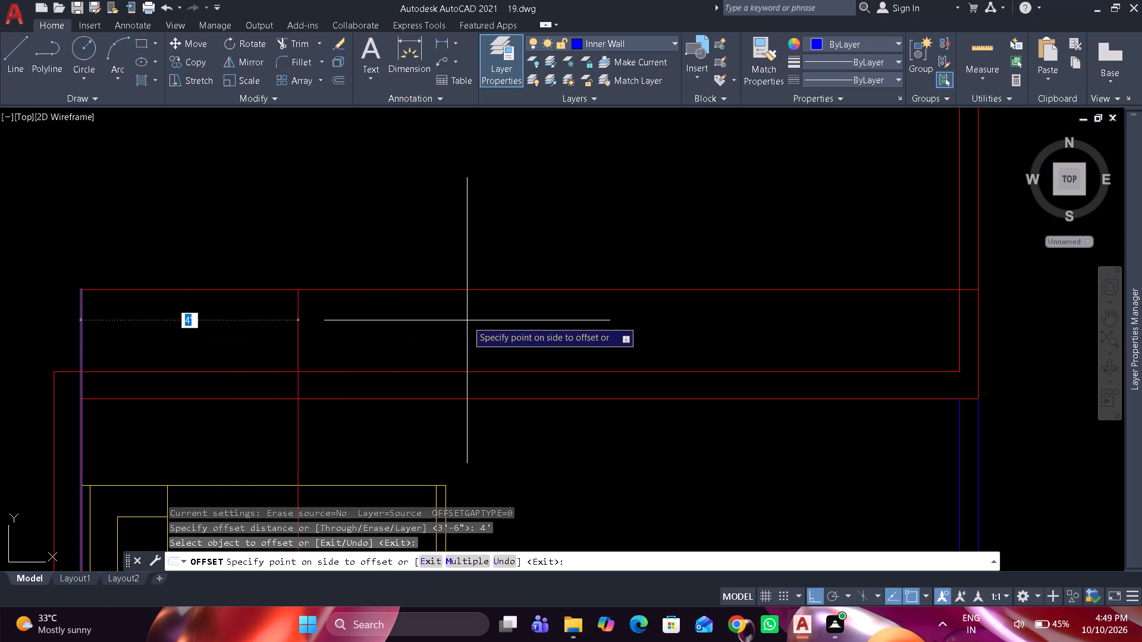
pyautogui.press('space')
# Offset the inner face line of the northwest bedroom's west wall 6' to the east.
pyautogui.press('space')
pyautogui.write("6'")
pyautogui.press('space')
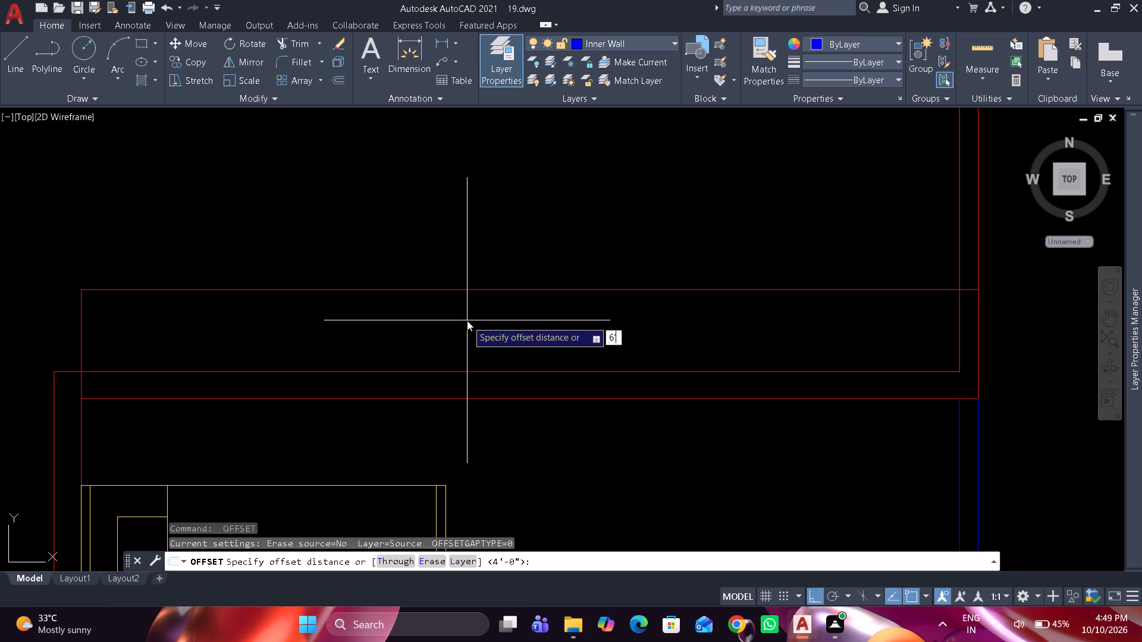
pyautogui.moveTo(78, 315); pyautogui.dragTo(96, 315)
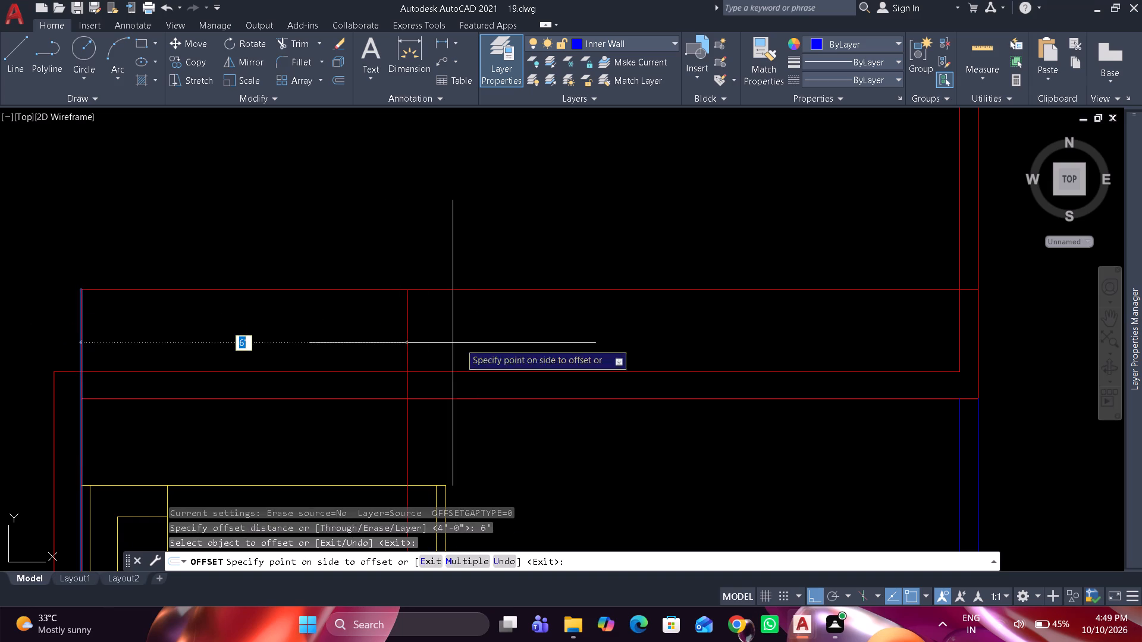
pyautogui.click(511, 343)
pyautogui.press('space')
# Offset the projection's inner north line 6" to the north for the wall's outer face.
pyautogui.write('o')
pyautogui.press('space')
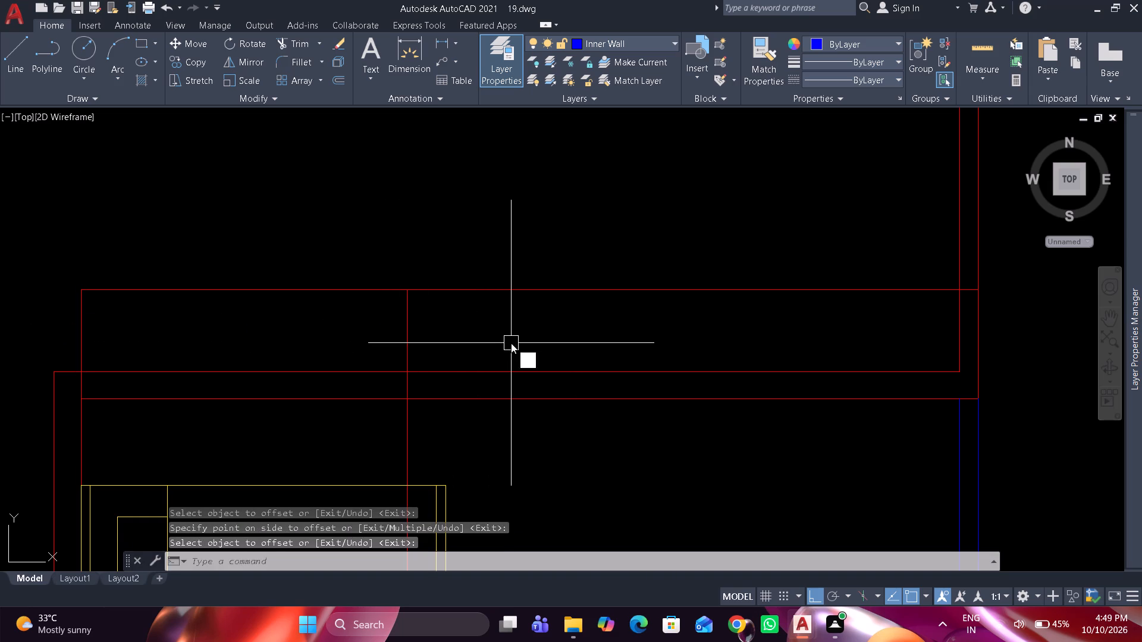
pyautogui.write('6"')
pyautogui.press('Return')
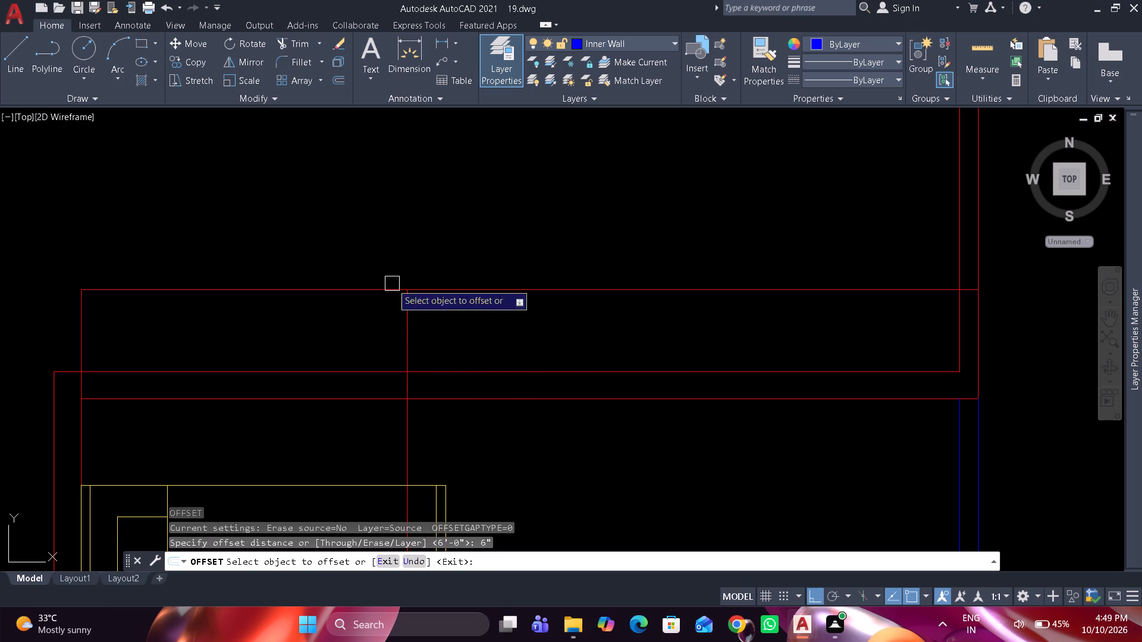
pyautogui.moveTo(364, 290); pyautogui.dragTo(365, 260)
pyautogui.click(368, 210)
pyautogui.press('space')
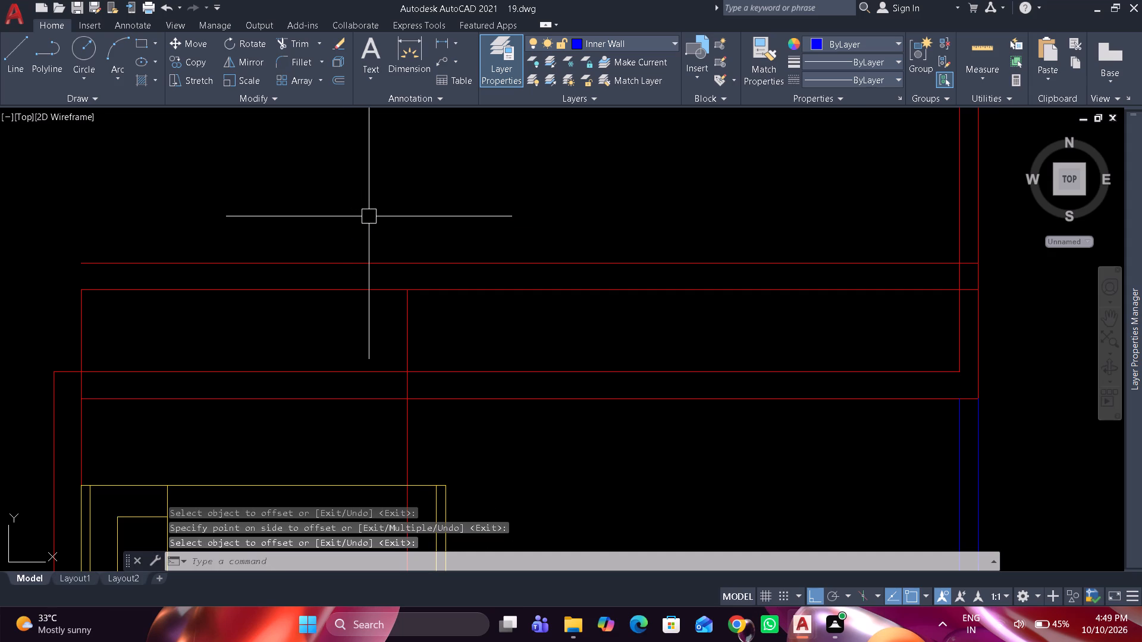
# Offset the projection's new east line 4" to the east for the wall's outer face.
pyautogui.press('space')
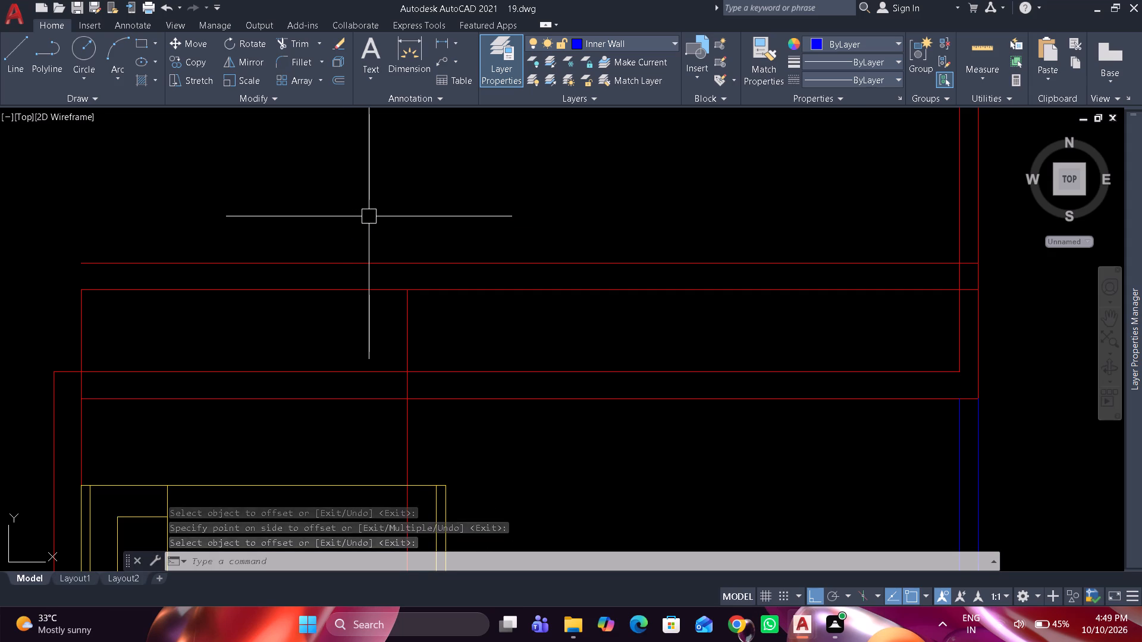
pyautogui.write('4"')
pyautogui.press('space')
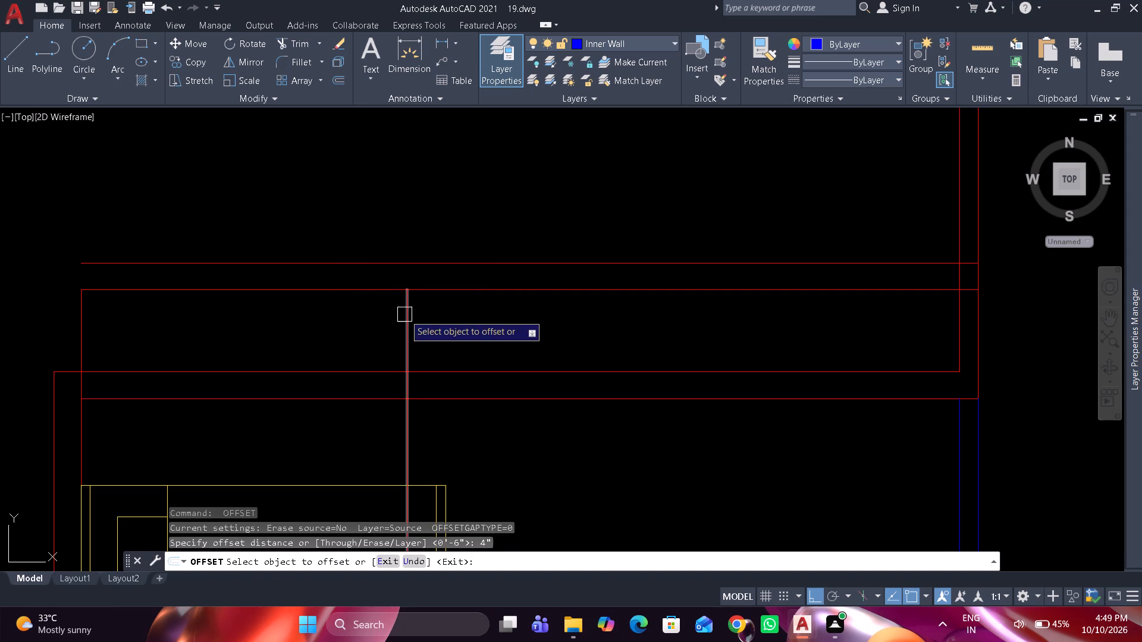
pyautogui.moveTo(404, 314); pyautogui.dragTo(444, 314)
pyautogui.click(503, 320)
pyautogui.press('space')
# Fillet the projection's inner and outer wall lines at zero radius, closing its corners and joining it to the bedroom's north wall.
pyautogui.write('f m')
pyautogui.press('space')
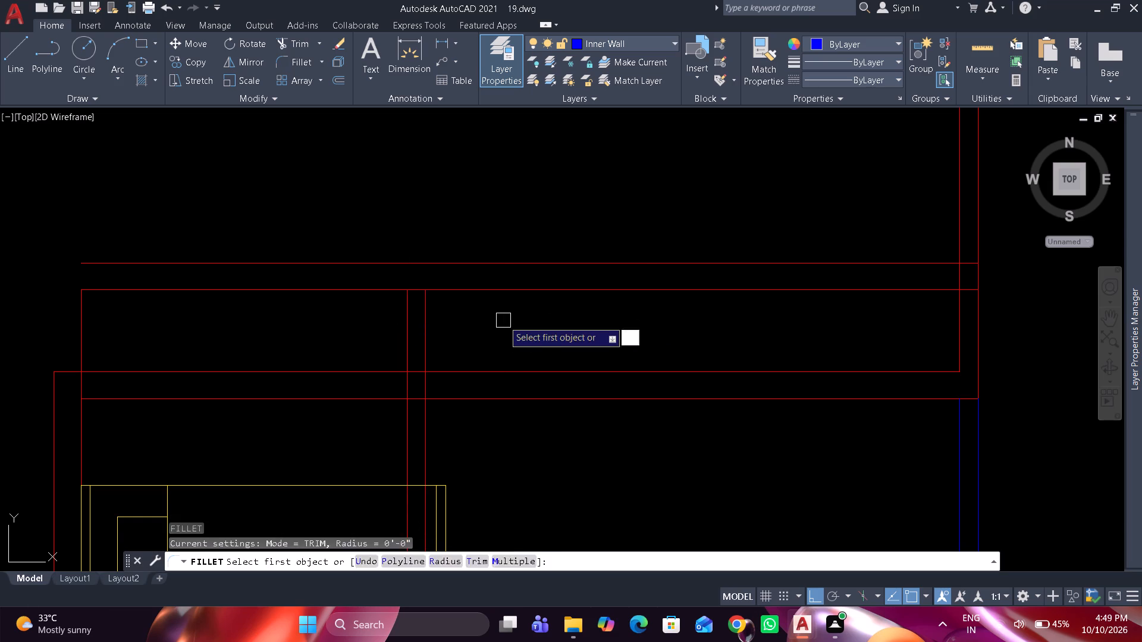
pyautogui.moveTo(426, 344); pyautogui.dragTo(432, 343)
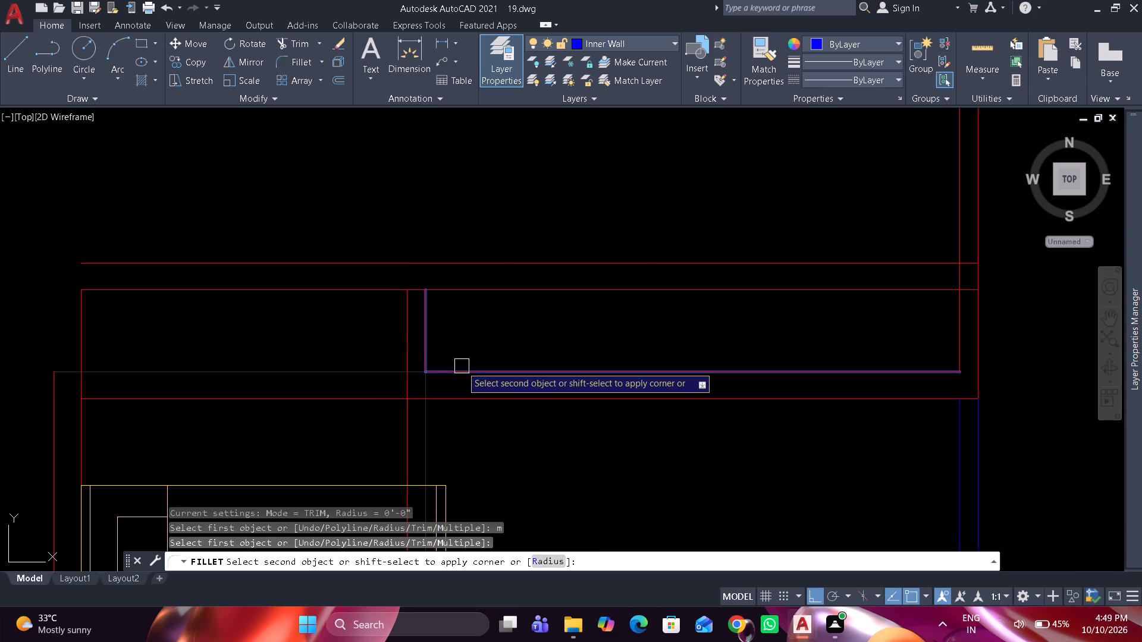
pyautogui.click(462, 366)
pyautogui.click(404, 361)
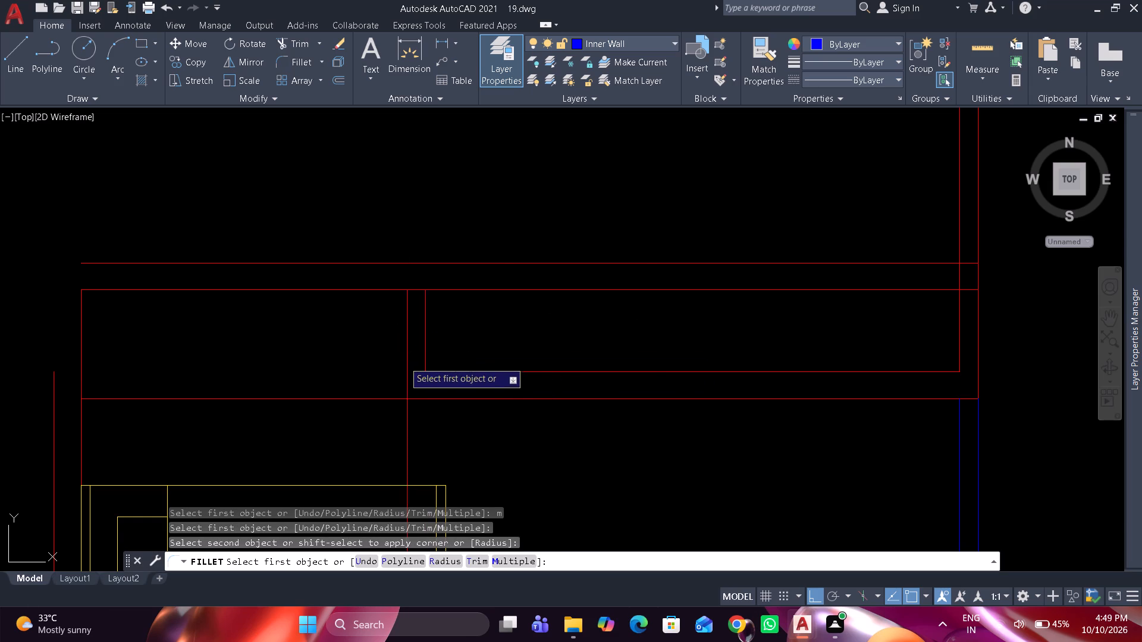
pyautogui.click(441, 397)
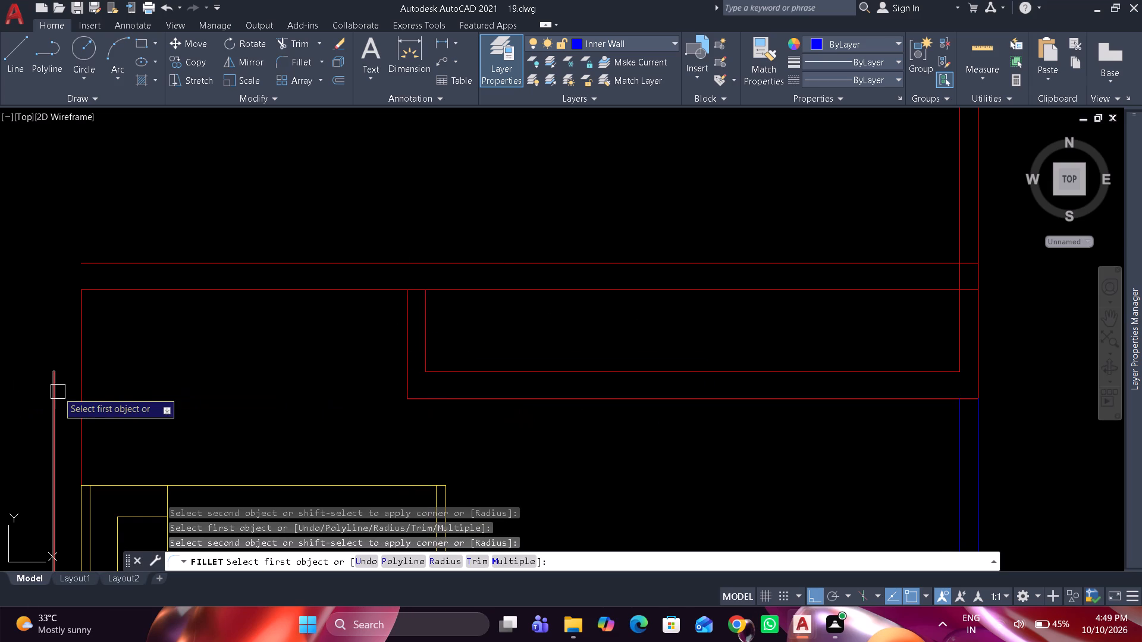
pyautogui.click(52, 389)
pyautogui.click(83, 262)
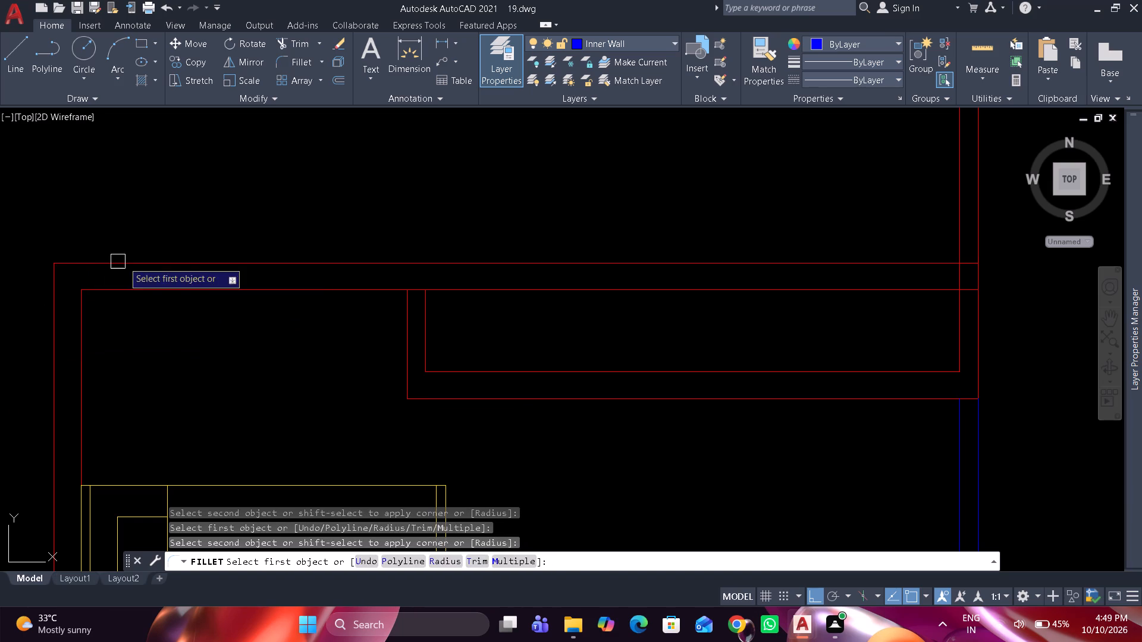
pyautogui.moveTo(150, 258); pyautogui.dragTo(158, 258)
pyautogui.moveTo(426, 309); pyautogui.dragTo(421, 311)
pyautogui.moveTo(378, 292); pyautogui.dragTo(383, 298)
pyautogui.click(407, 330)
pyautogui.press('space')
# Draw a rectangle on the Furniture layer filling the projection's interior, flush with the north wall's inner face.
pyautogui.scroll(-1, 488, 209)
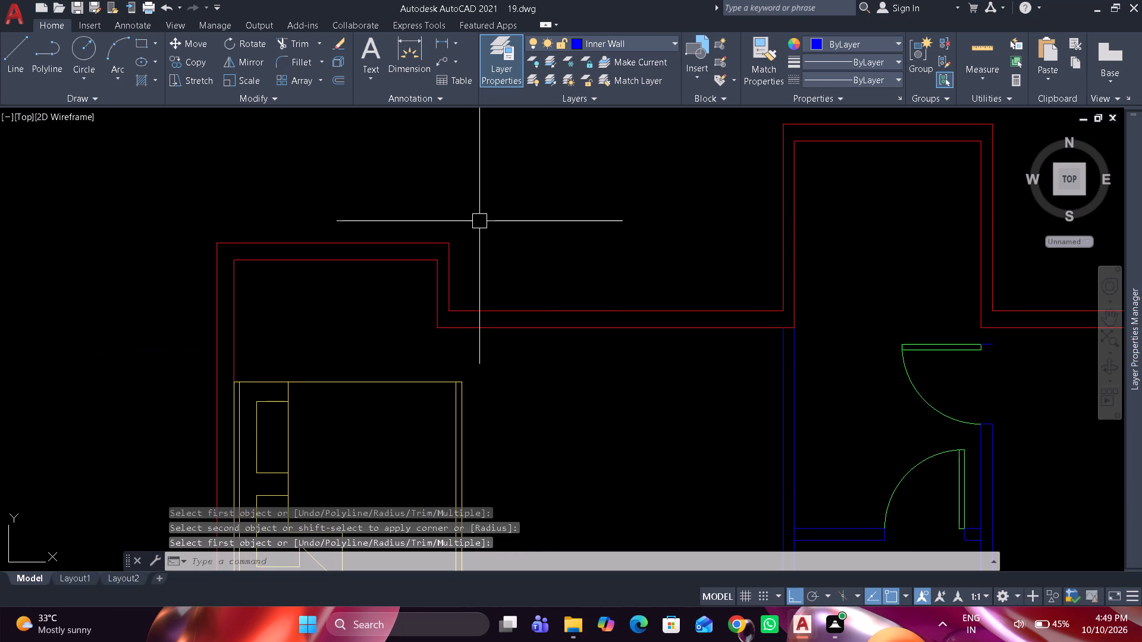
pyautogui.scroll(1, 377, 315)
pyautogui.write('rec')
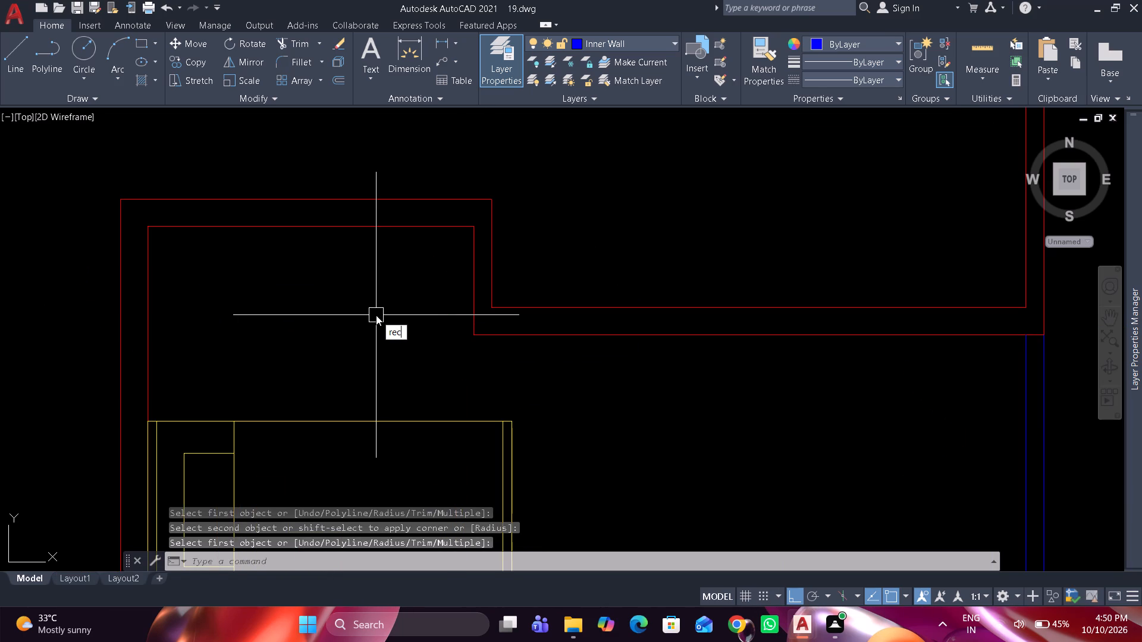
pyautogui.press('space')
pyautogui.click(646, 45)
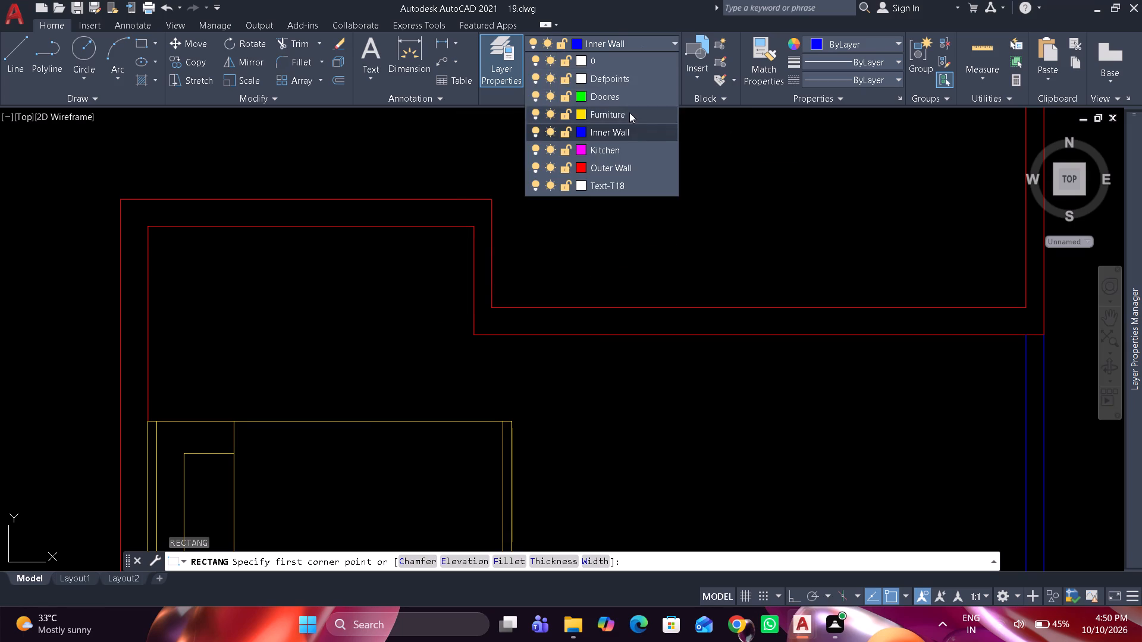
pyautogui.click(629, 112)
pyautogui.click(155, 231)
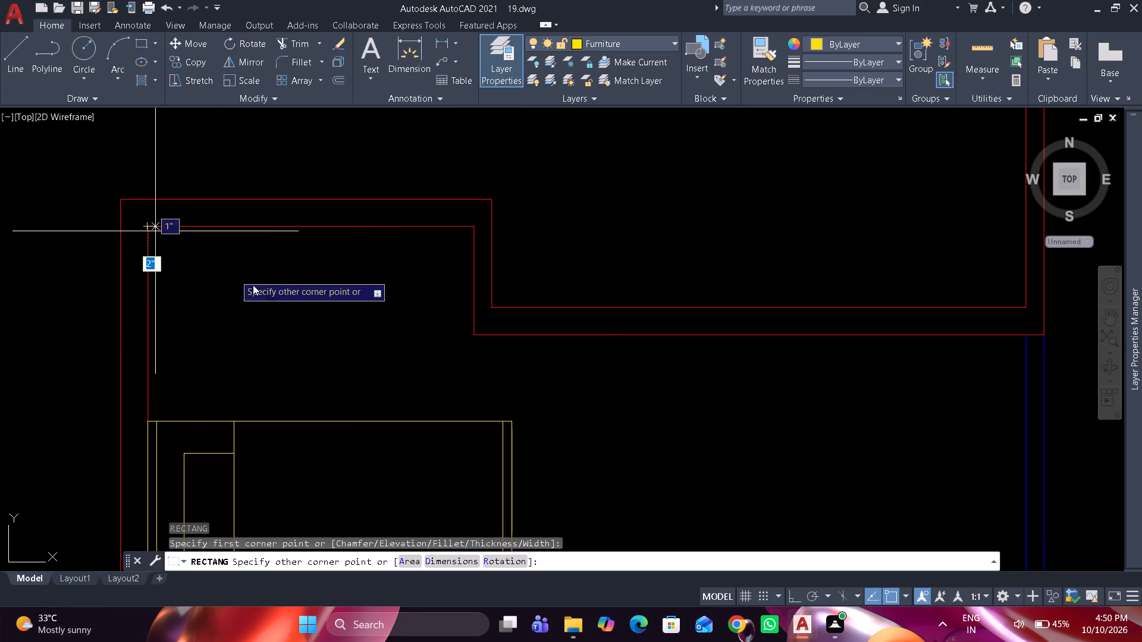
pyautogui.click(468, 338)
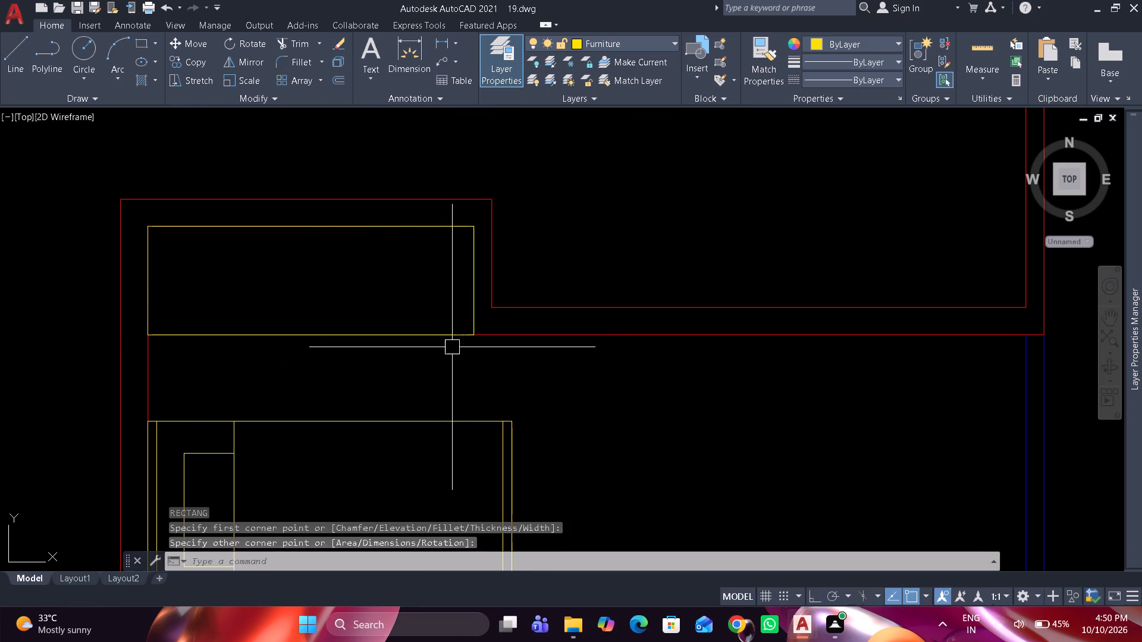
# Offset the outer face line of the north wall between the projection and the small north room 4' to the north.
pyautogui.scroll(-4, 374, 320)
pyautogui.moveTo(361, 307); pyautogui.dragTo(305, 257, button='middle')
pyautogui.scroll(2, 305, 257)
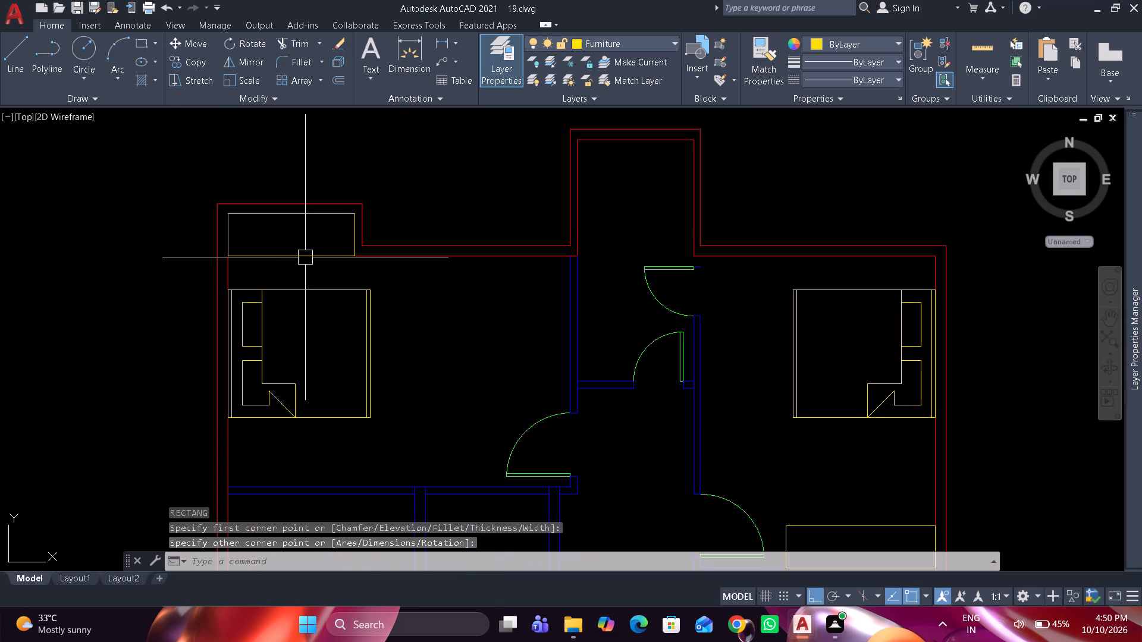
pyautogui.moveTo(305, 258); pyautogui.dragTo(315, 298, button='middle')
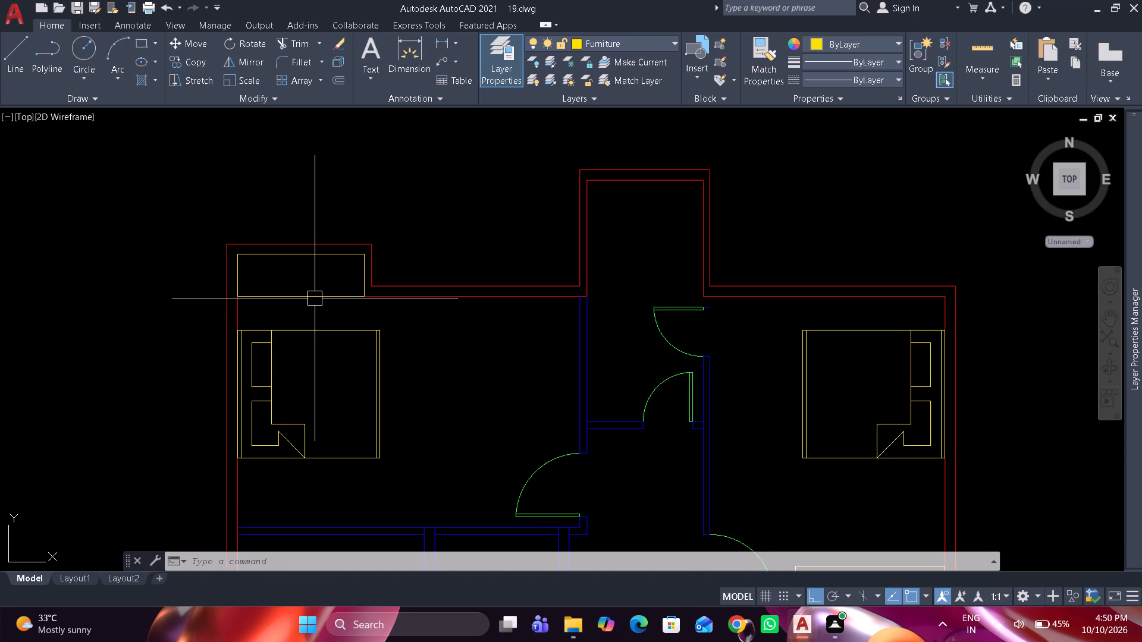
pyautogui.press('o')
pyautogui.press('space')
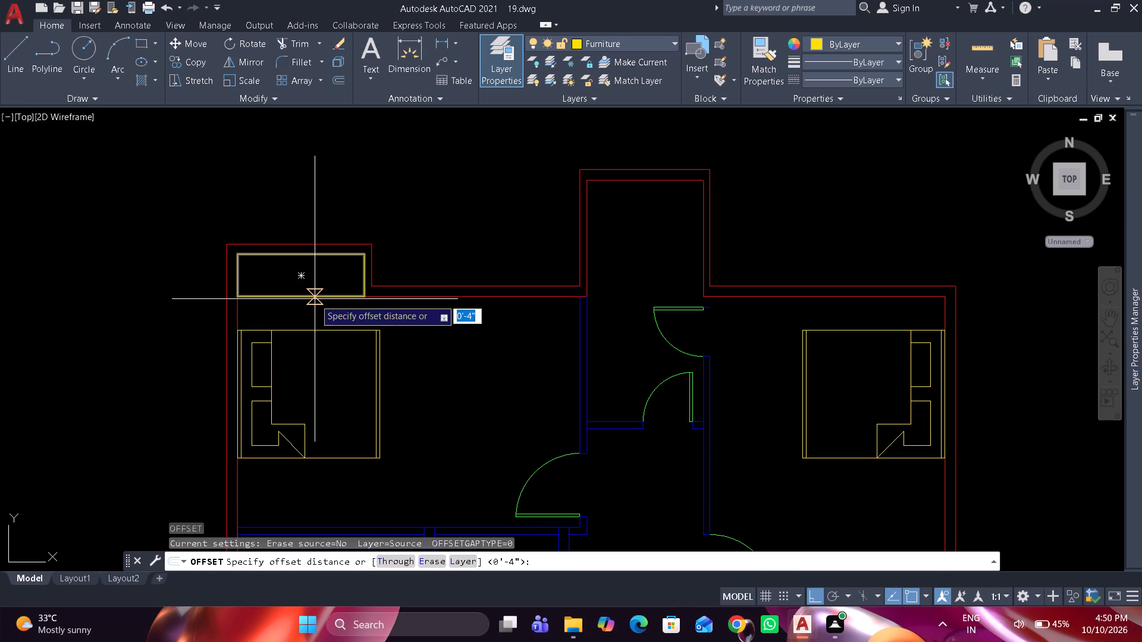
pyautogui.write("4'")
pyautogui.press('Return')
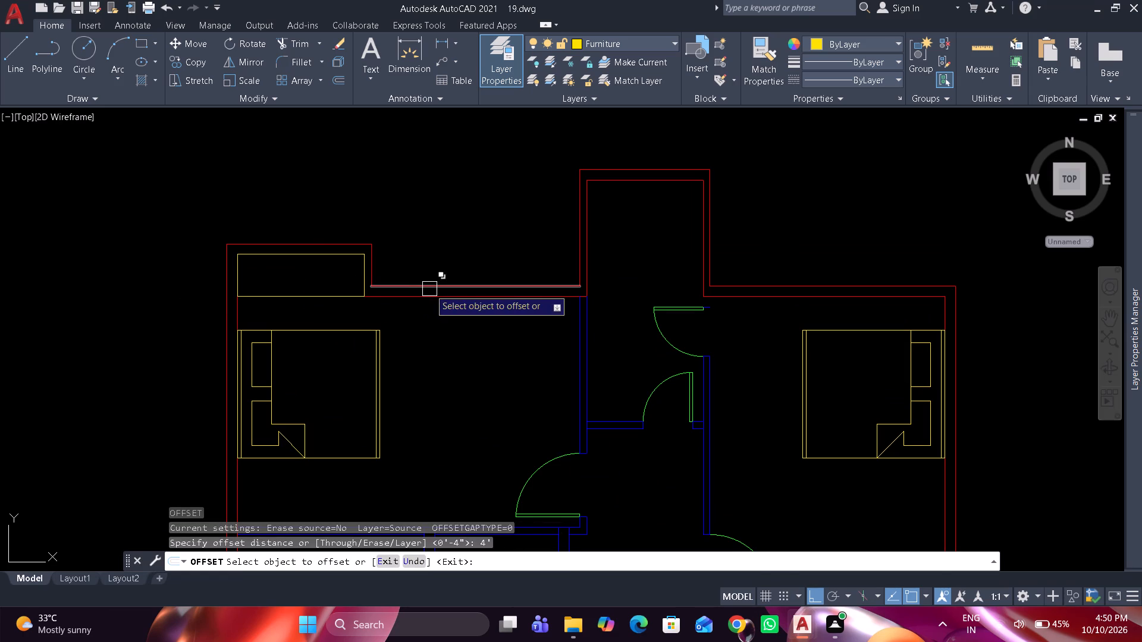
pyautogui.moveTo(429, 289); pyautogui.dragTo(429, 264)
pyautogui.click(432, 194)
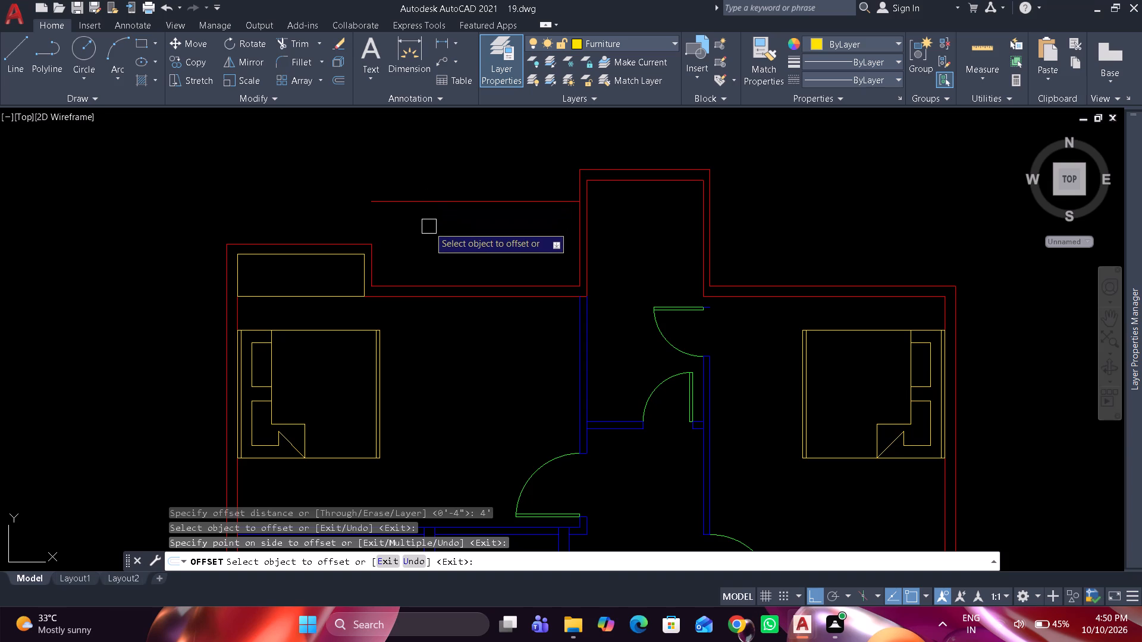
pyautogui.moveTo(429, 226); pyautogui.dragTo(438, 280, button='middle')
pyautogui.scroll(1, 438, 279)
pyautogui.press('space')
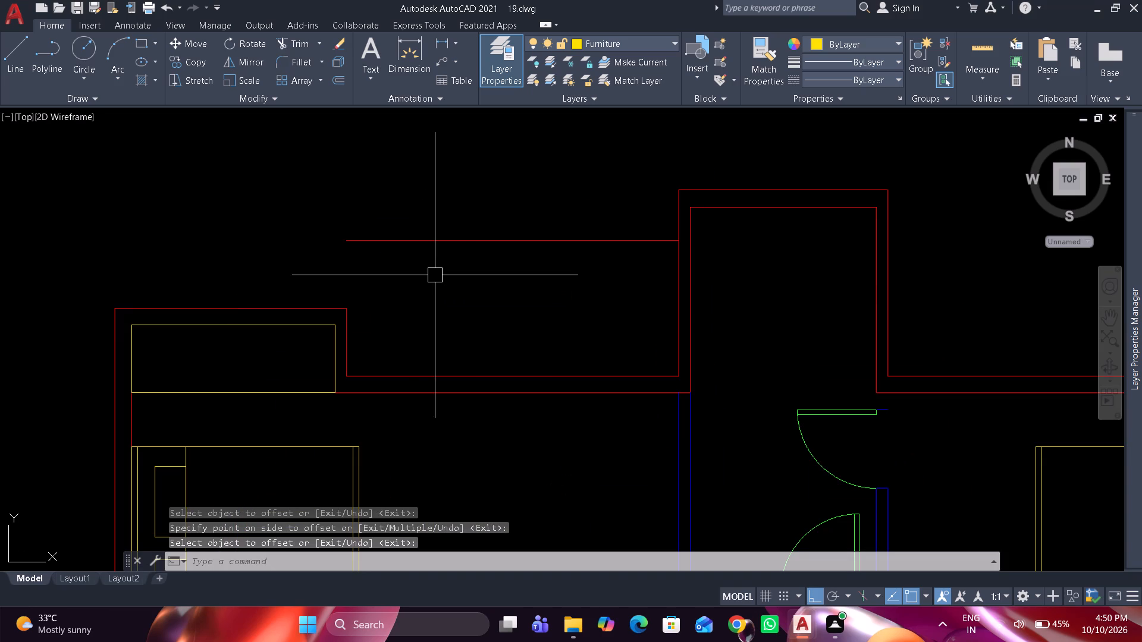
pyautogui.click(418, 243)
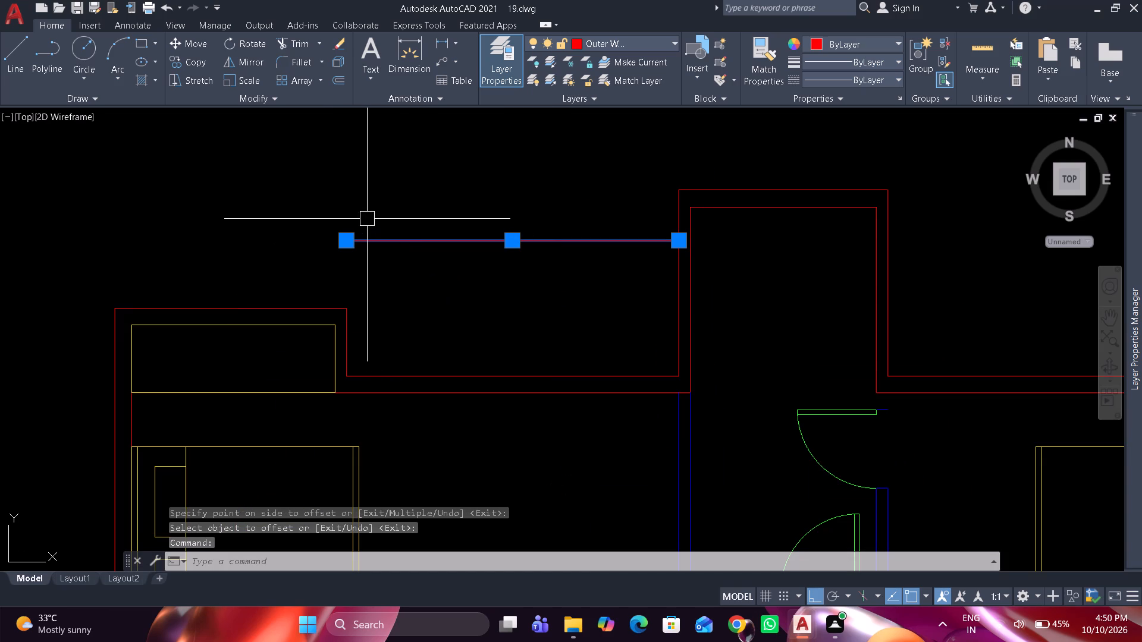
pyautogui.press('Escape')
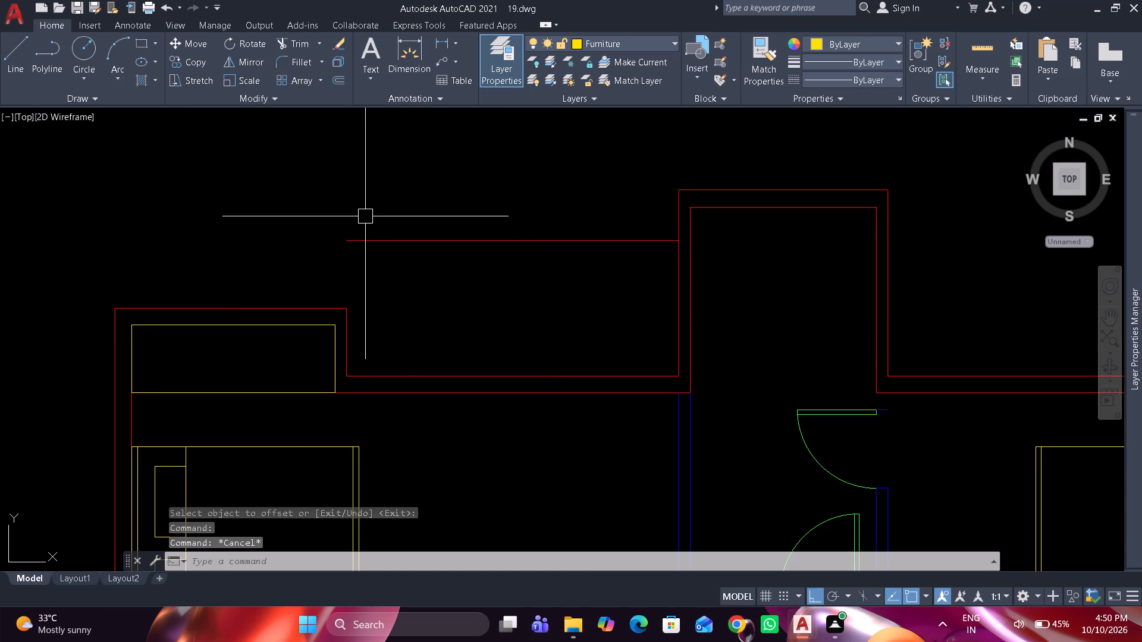
# Offset the new line north of the bedroom 6" to the north to give the wall its thickness.
pyautogui.write('o')
pyautogui.press('space')
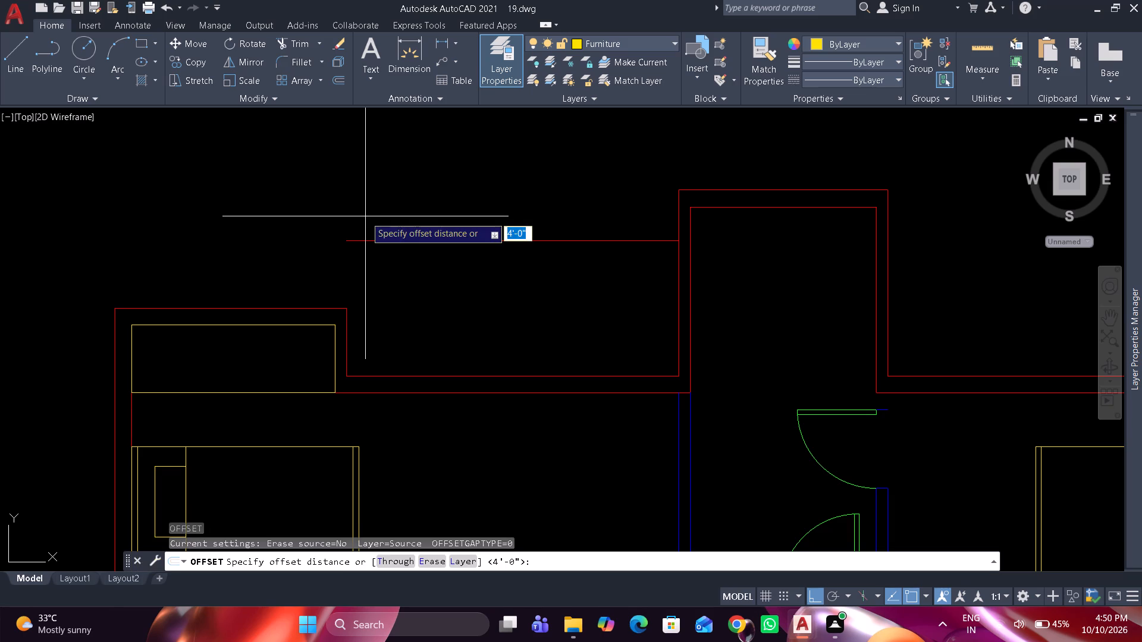
pyautogui.press('6')
pyautogui.hotkey('shift', '"')
pyautogui.press('Return')
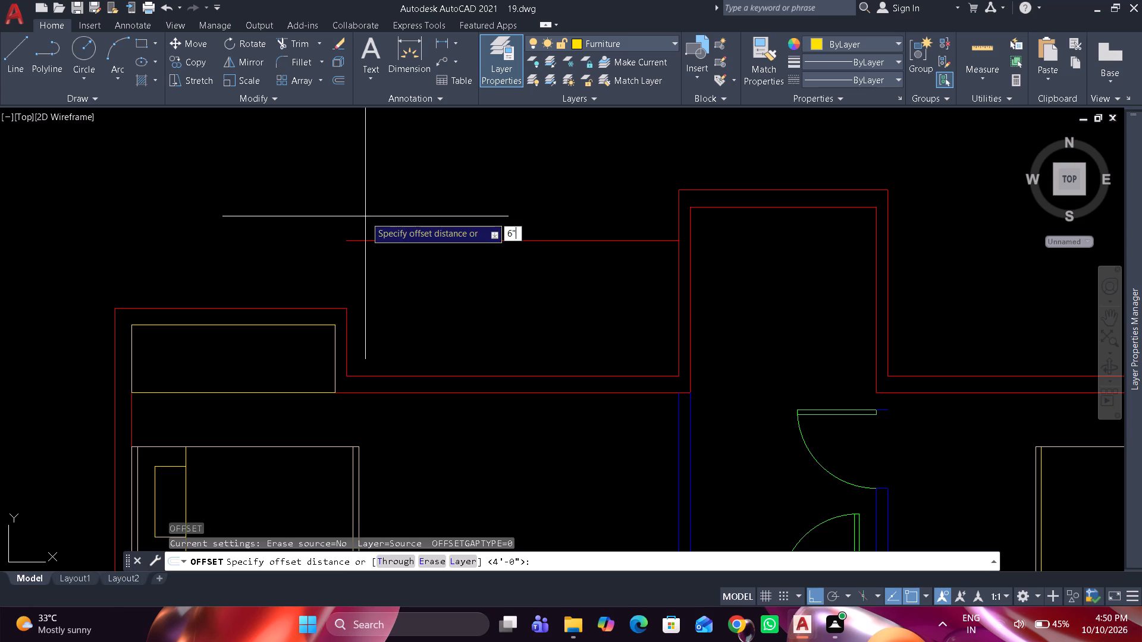
pyautogui.moveTo(363, 238); pyautogui.dragTo(363, 223)
pyautogui.click(364, 186)
pyautogui.press('Escape')
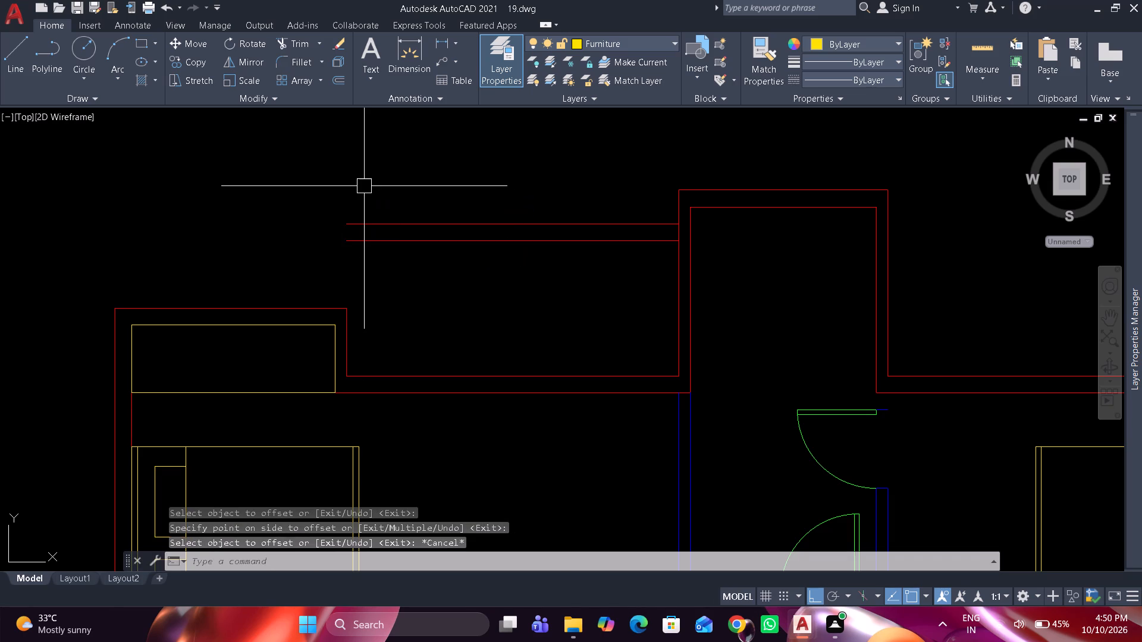
# Fillet the two new north lines with the west wall's inner and outer face lines at zero radius, forming the northwest corner.
pyautogui.write('f m')
pyautogui.press('space')
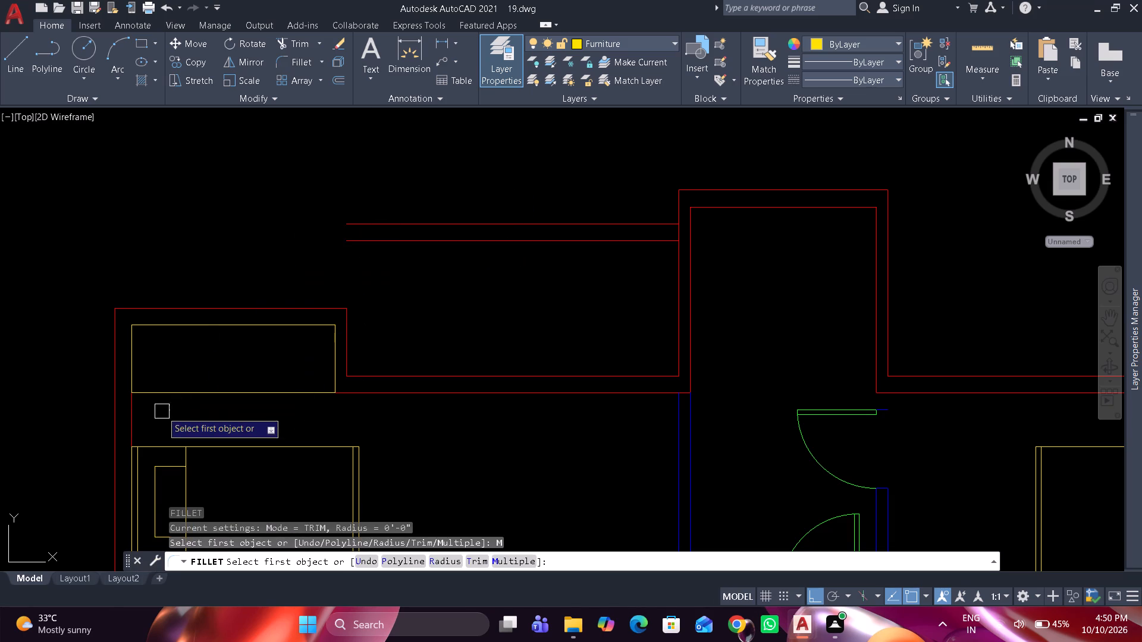
pyautogui.click(138, 415)
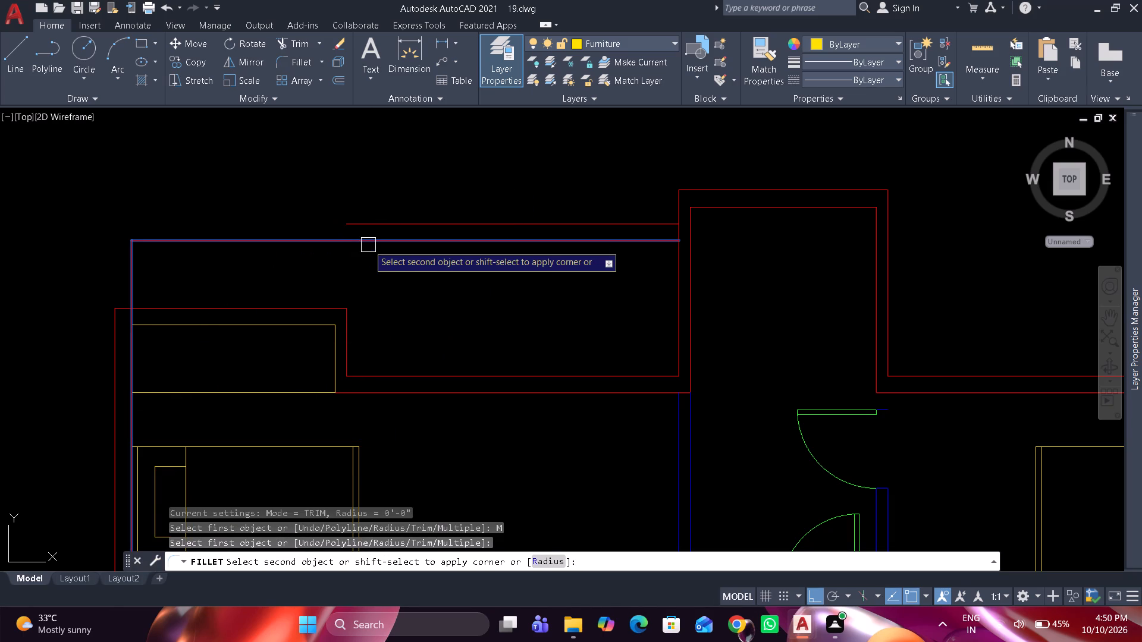
pyautogui.click(368, 245)
pyautogui.click(366, 221)
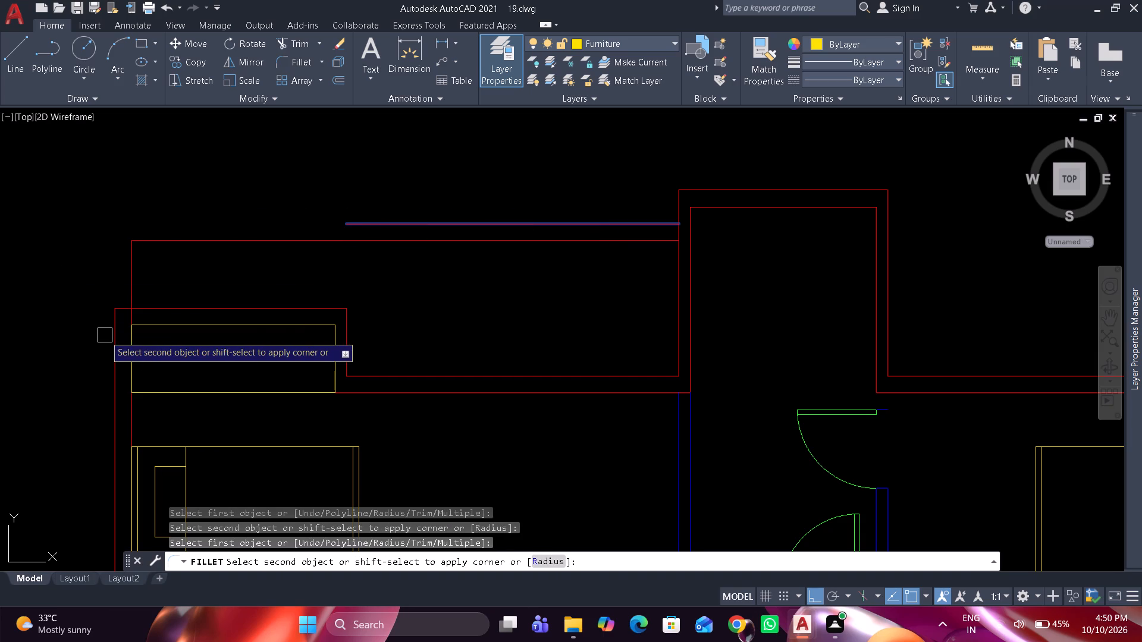
pyautogui.click(115, 331)
pyautogui.scroll(2, 174, 272)
pyautogui.press('space')
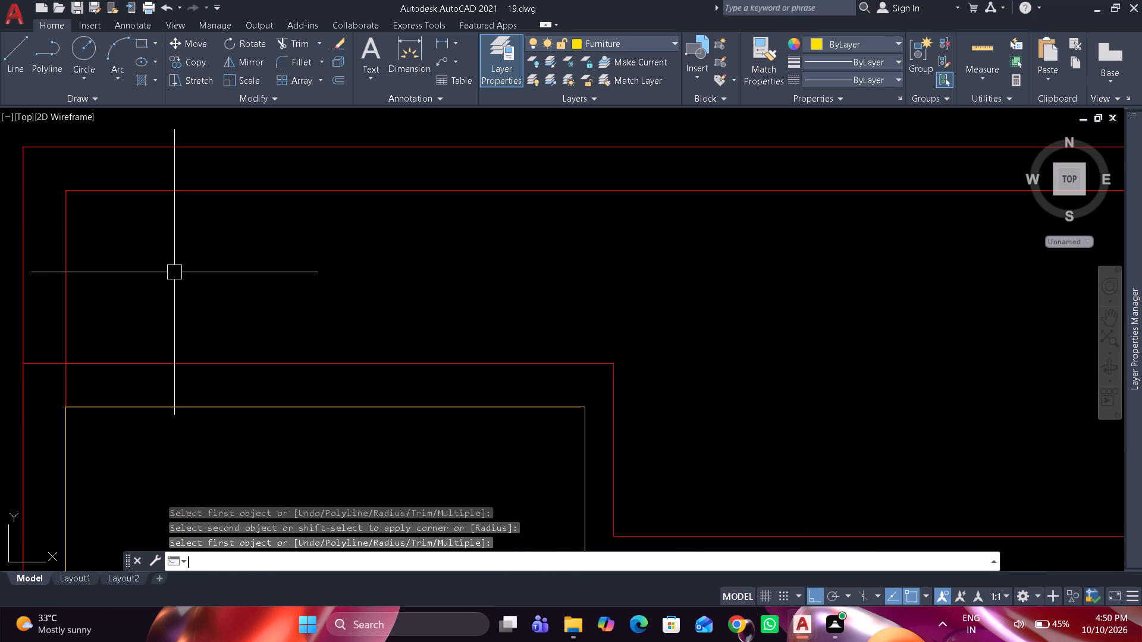
# Trim the projection's outer north line where it crosses the west wall between its outer and inner face lines.
pyautogui.write('tr')
pyautogui.press('space')
pyautogui.click(51, 365)
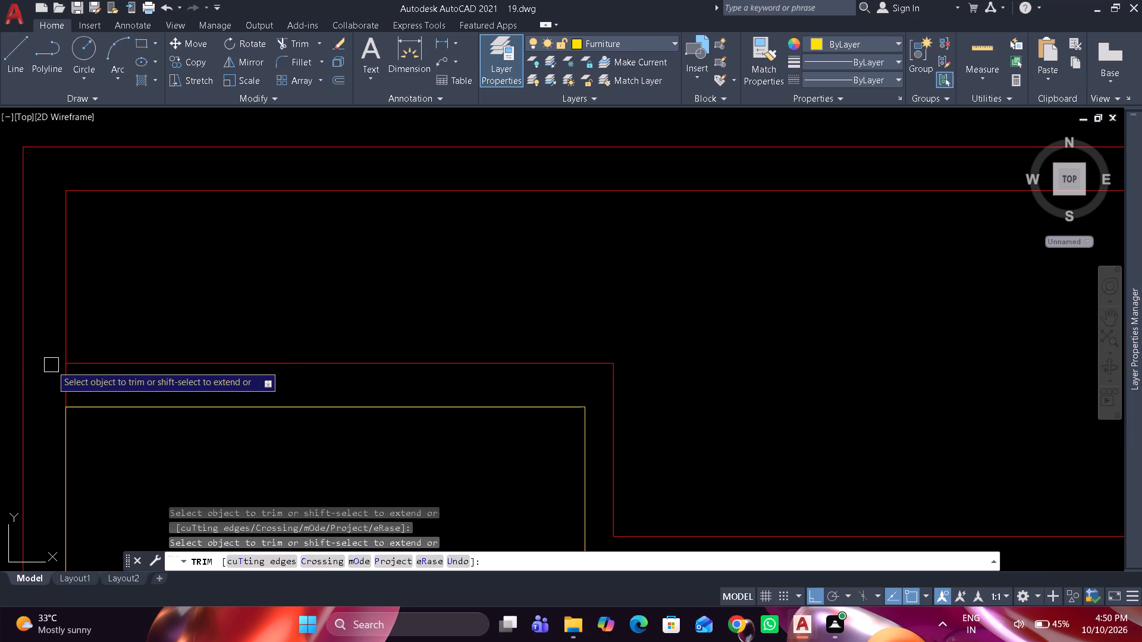
pyautogui.scroll(-3, 258, 269)
pyautogui.moveTo(412, 268); pyautogui.dragTo(390, 264, button='middle')
pyautogui.press('space')
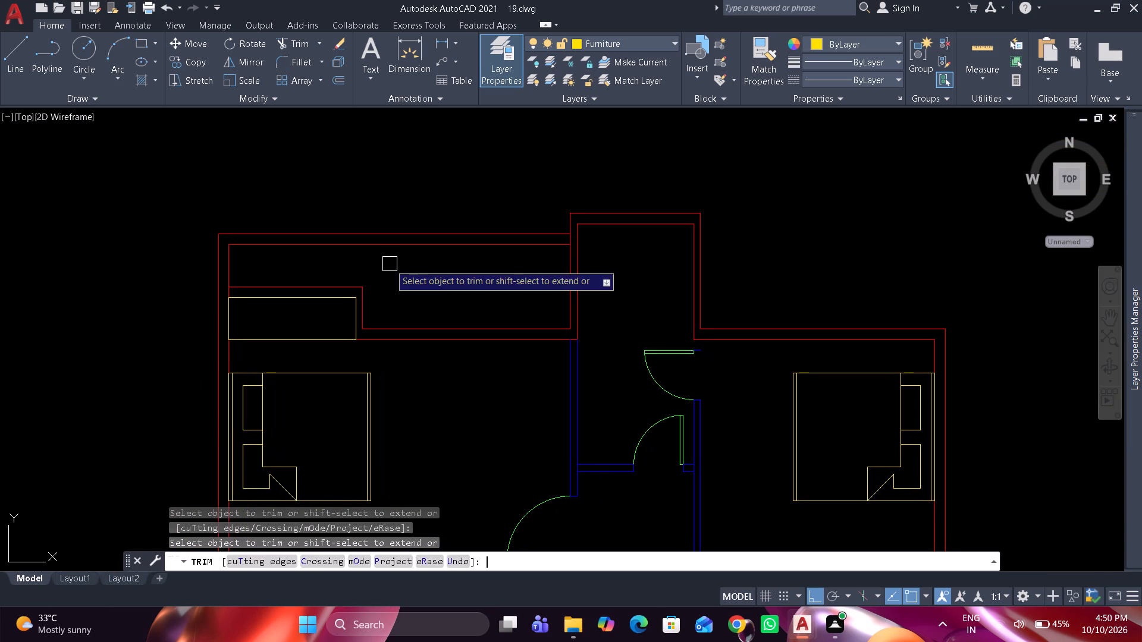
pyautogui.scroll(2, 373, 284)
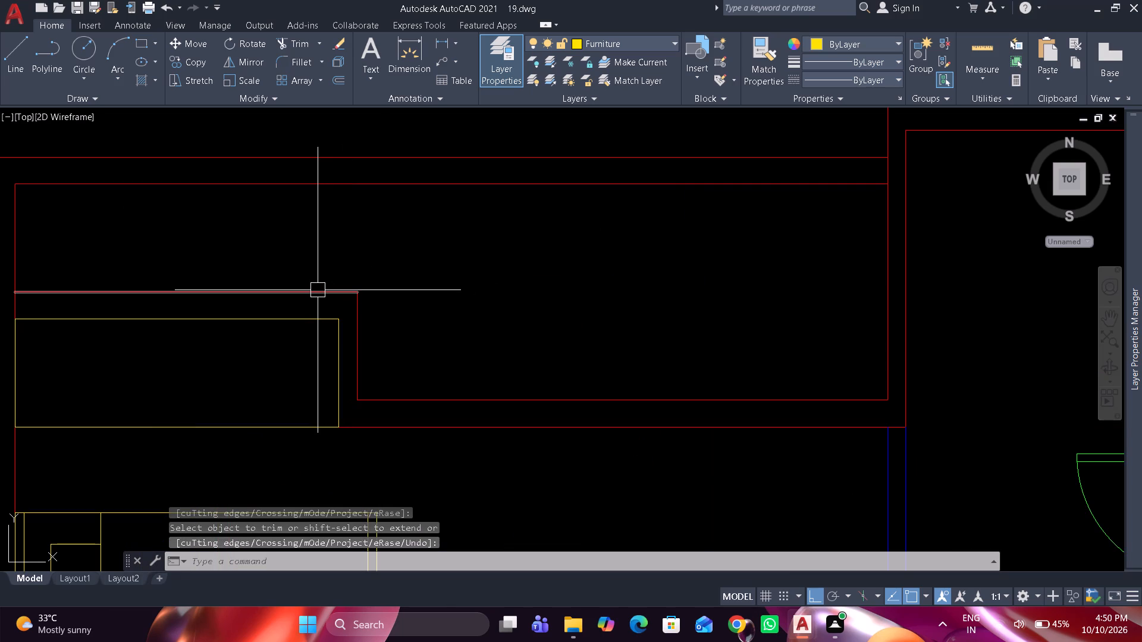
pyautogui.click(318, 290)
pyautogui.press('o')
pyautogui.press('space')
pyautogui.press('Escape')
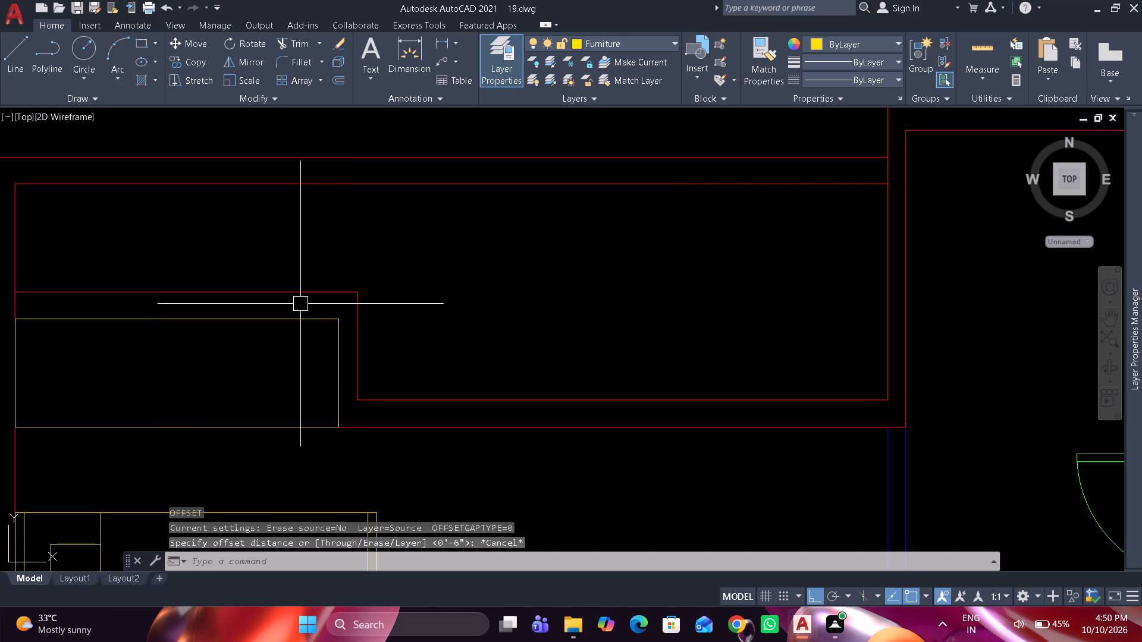
# Erase the outer face line of the projection's north wall above the furniture rectangle.
pyautogui.moveTo(292, 299); pyautogui.dragTo(284, 270)
pyautogui.write('e')
pyautogui.press('space')
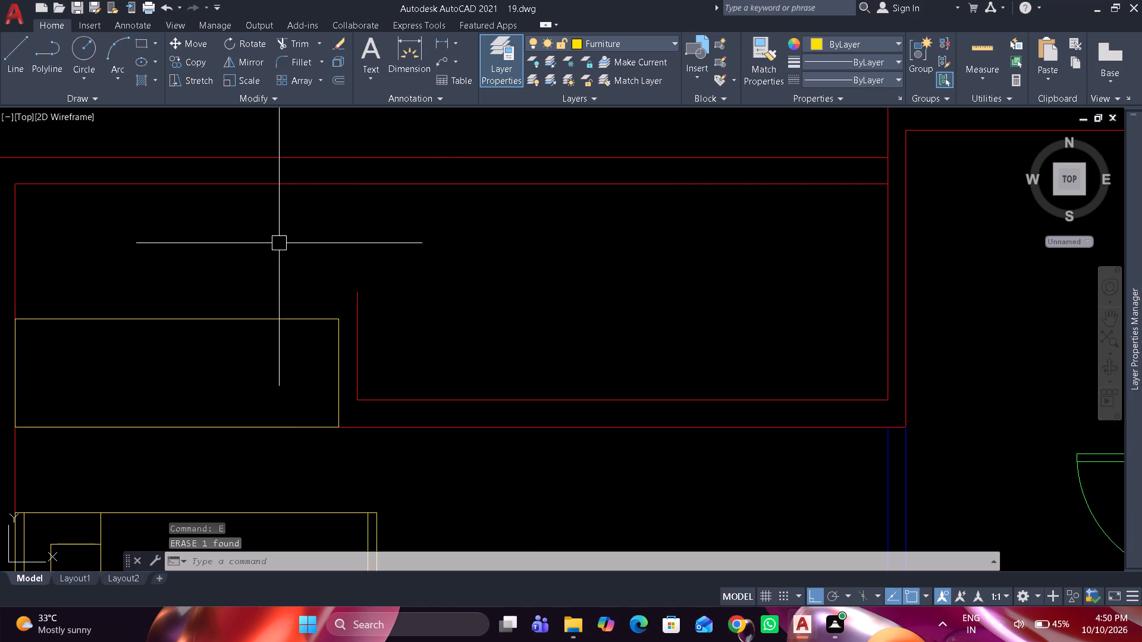
# Offset the inner face line of the projection's north wall 4" to the north.
pyautogui.write('o 4"')
pyautogui.press('Return')
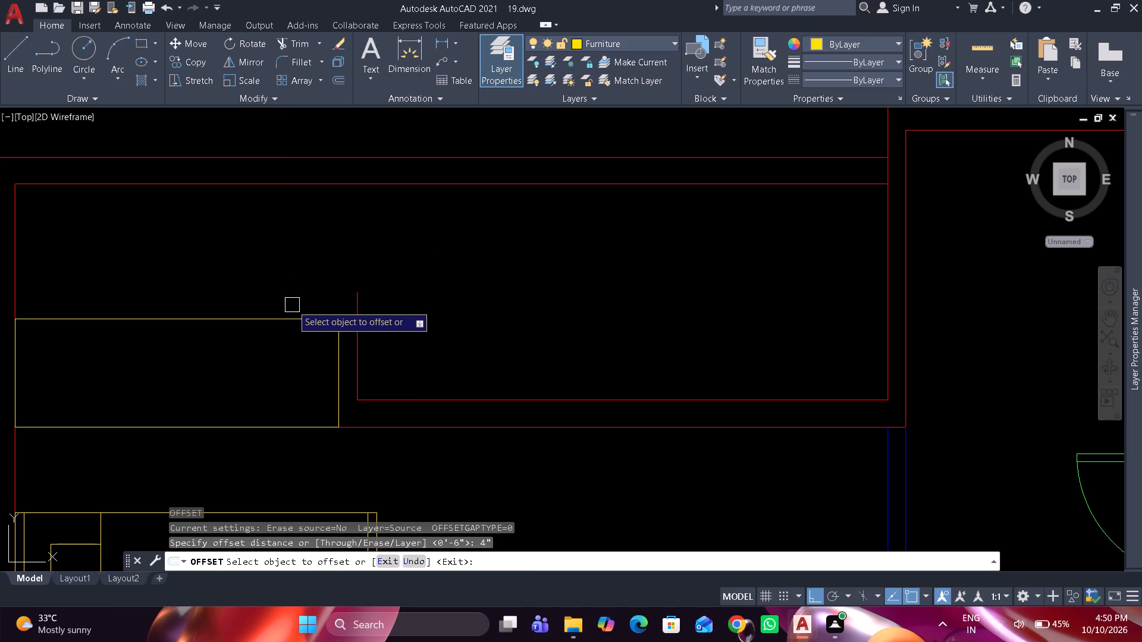
pyautogui.click(294, 317)
pyautogui.click(350, 385)
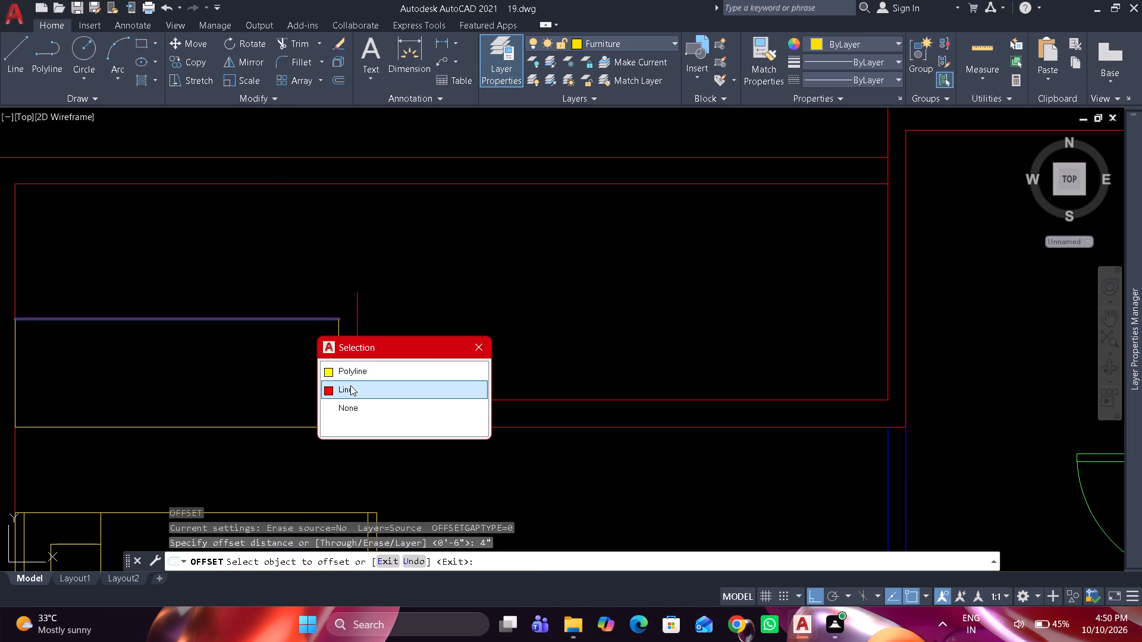
pyautogui.click(330, 259)
pyautogui.press('space')
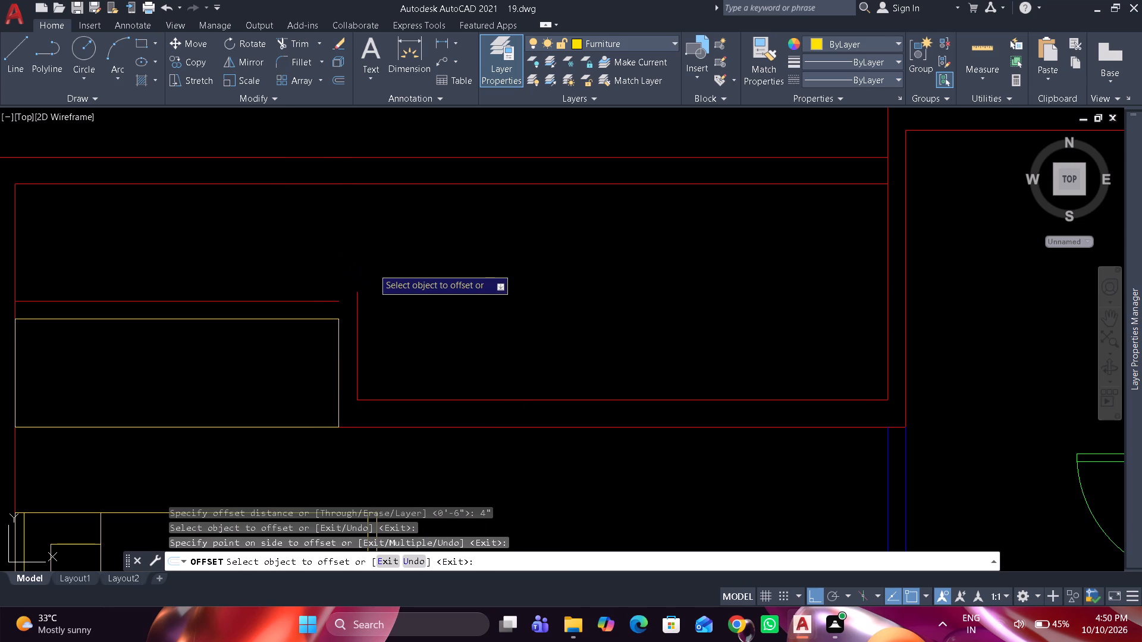
# Fillet the new 4" offset line with the projection's east outer face line at zero radius to close the corner.
pyautogui.press('f')
pyautogui.press('space')
pyautogui.click(354, 319)
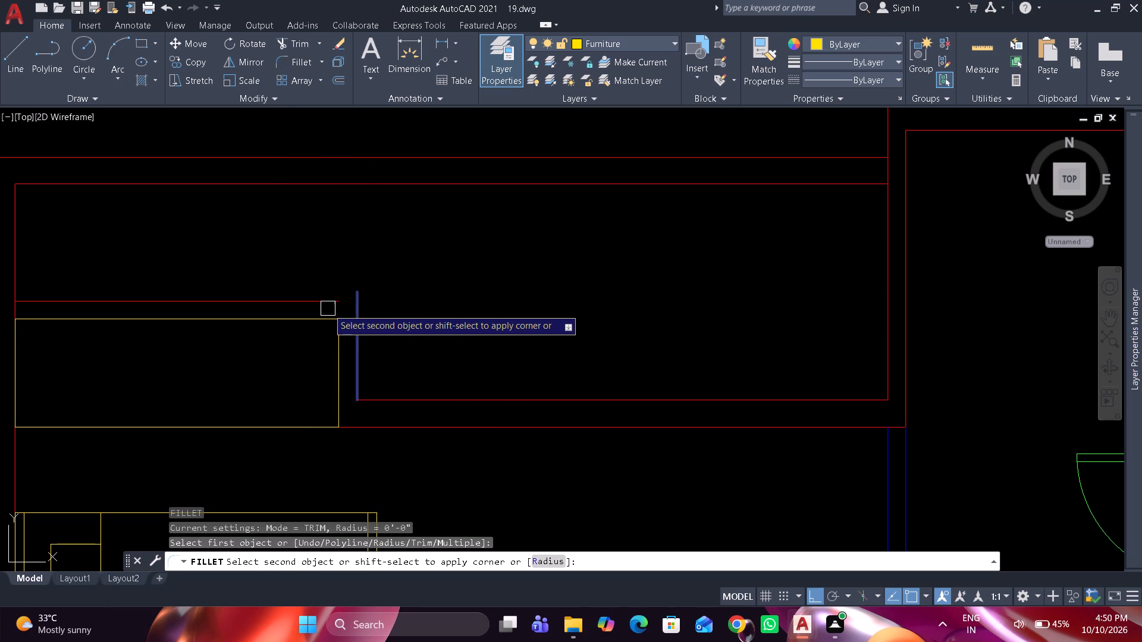
pyautogui.click(328, 309)
# Mirror the two northernmost wall lines across a vertical axis through the small north room's midpoint, keeping the originals.
pyautogui.scroll(-2, 421, 257)
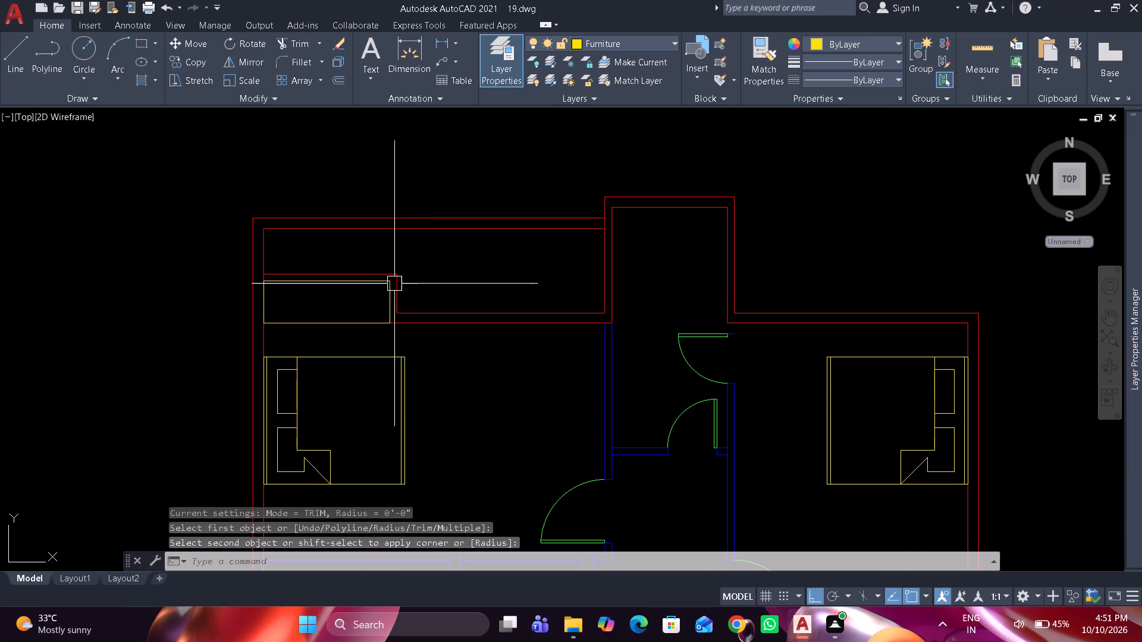
pyautogui.scroll(-1, 525, 254)
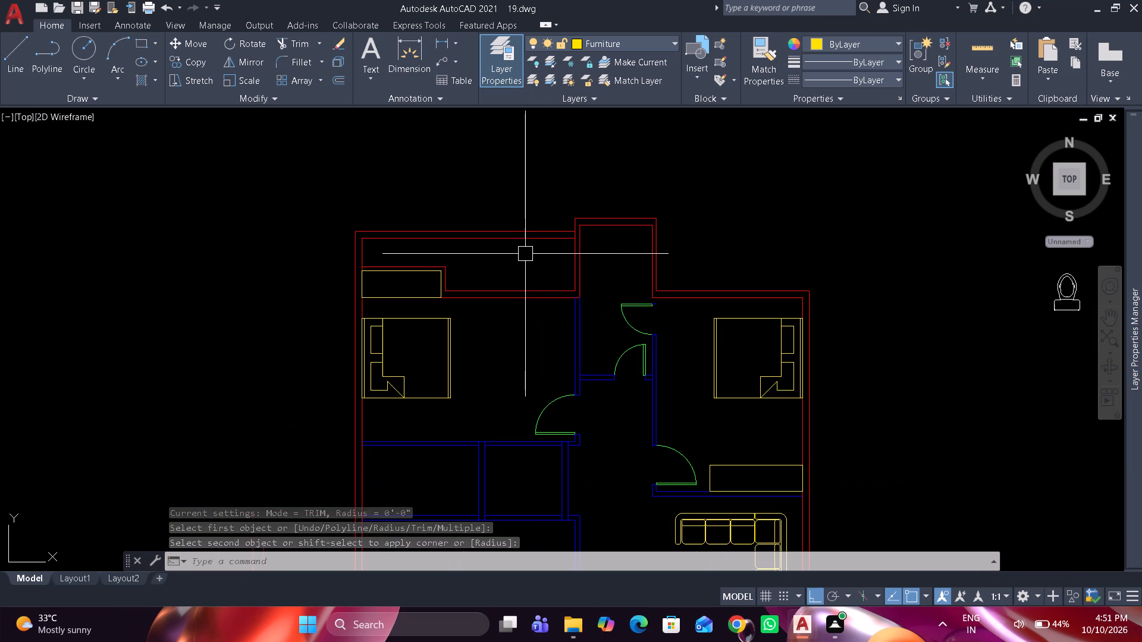
pyautogui.moveTo(519, 256); pyautogui.dragTo(478, 256, button='middle')
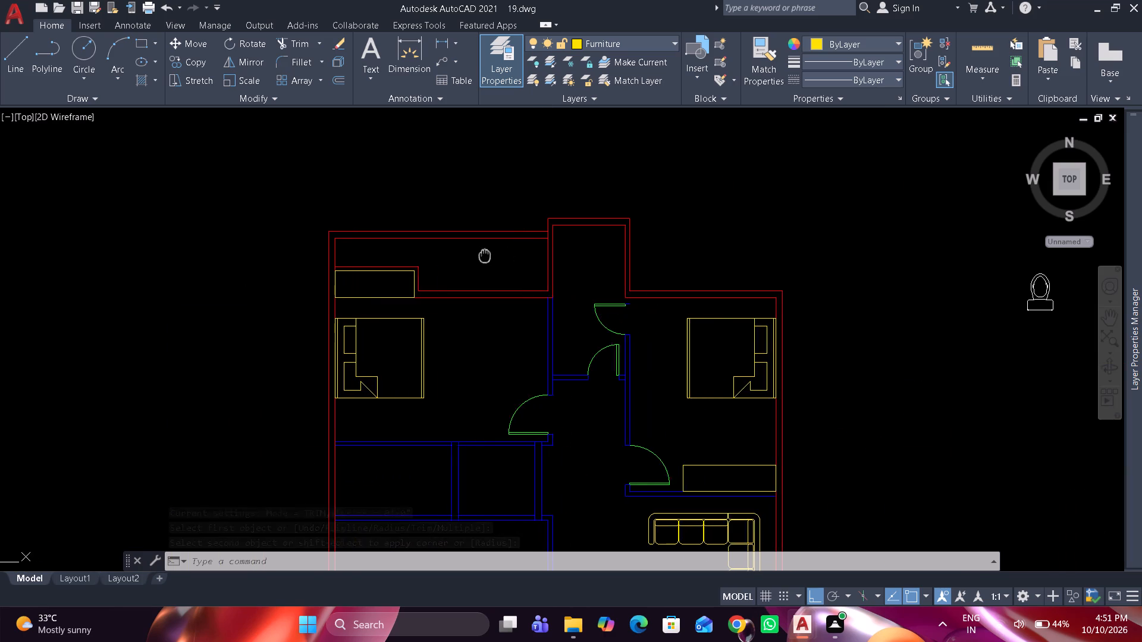
pyautogui.moveTo(478, 256); pyautogui.dragTo(453, 253, button='middle')
pyautogui.scroll(1, 478, 243)
pyautogui.moveTo(492, 243); pyautogui.dragTo(491, 231)
pyautogui.click(481, 188)
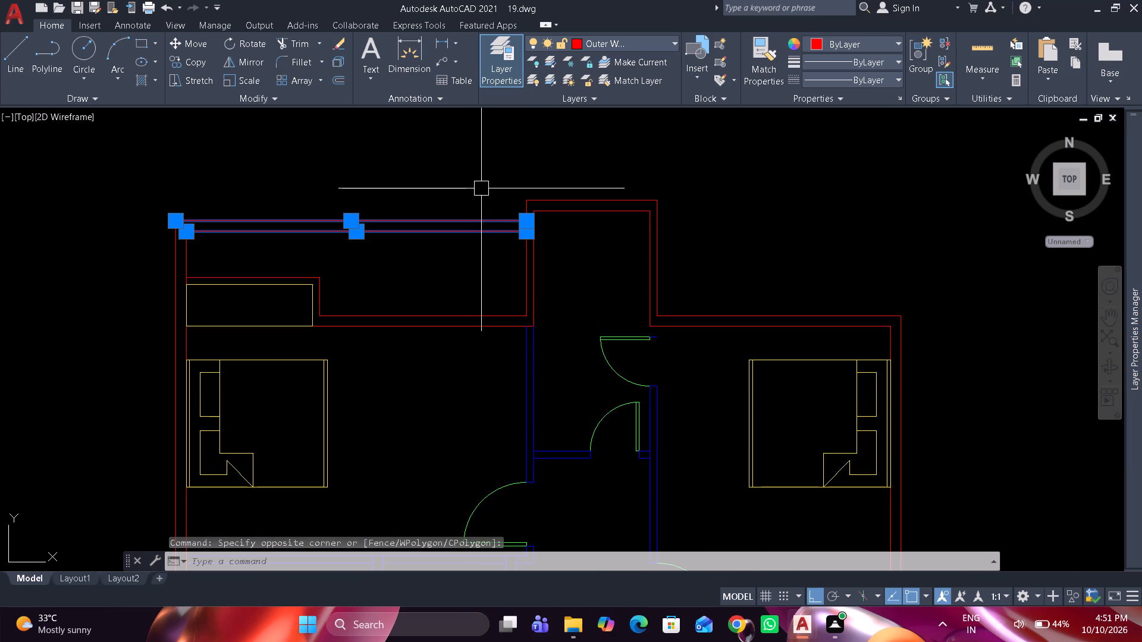
pyautogui.write('mi')
pyautogui.press('space')
pyautogui.click(587, 195)
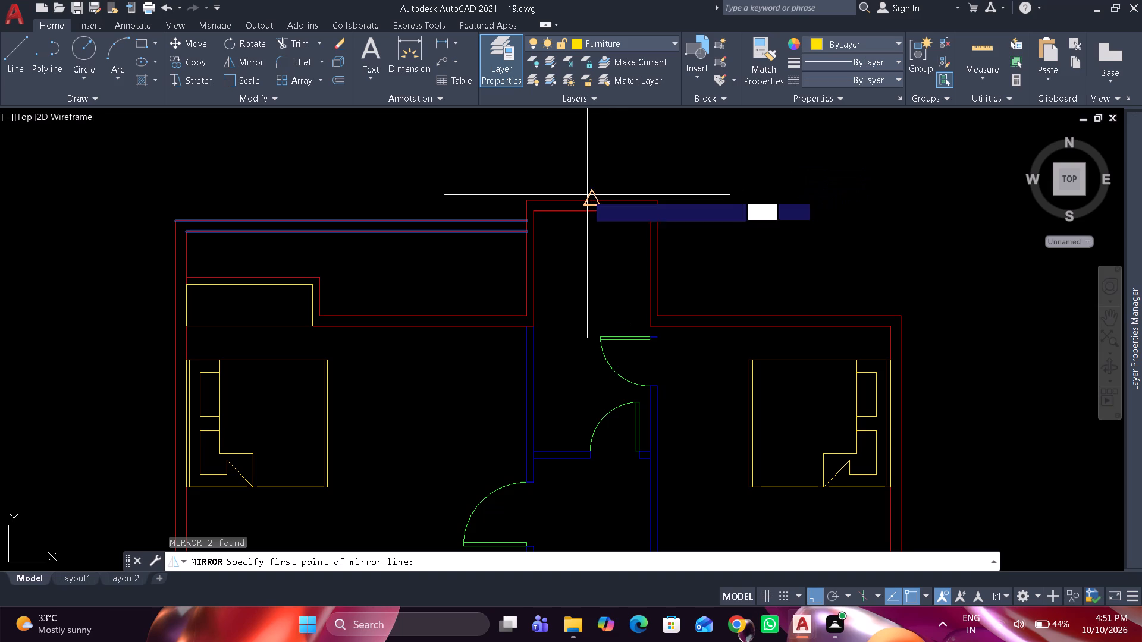
pyautogui.click(586, 162)
pyautogui.press('space')
# Fillet the two mirrored north lines with the east wall's inner and outer face lines, forming the northeast corner.
pyautogui.moveTo(857, 247); pyautogui.dragTo(761, 240, button='middle')
pyautogui.write('f m')
pyautogui.press('space')
pyautogui.scroll(1, 808, 319)
pyautogui.moveTo(785, 338); pyautogui.dragTo(783, 330)
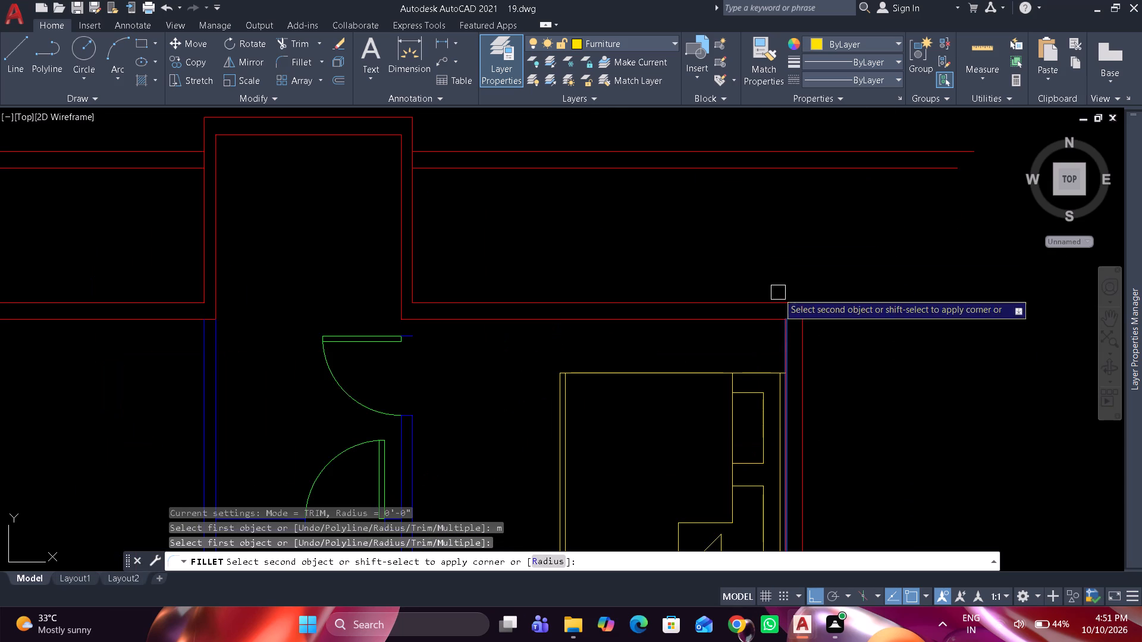
pyautogui.click(755, 168)
pyautogui.moveTo(753, 151); pyautogui.dragTo(788, 133)
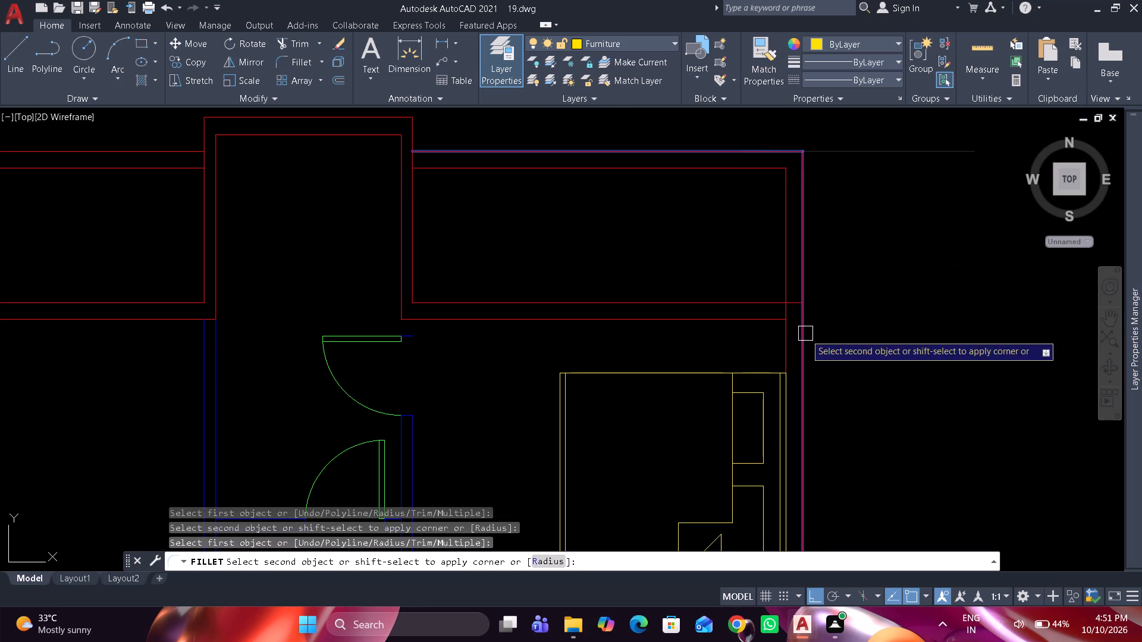
pyautogui.click(804, 335)
pyautogui.press('space')
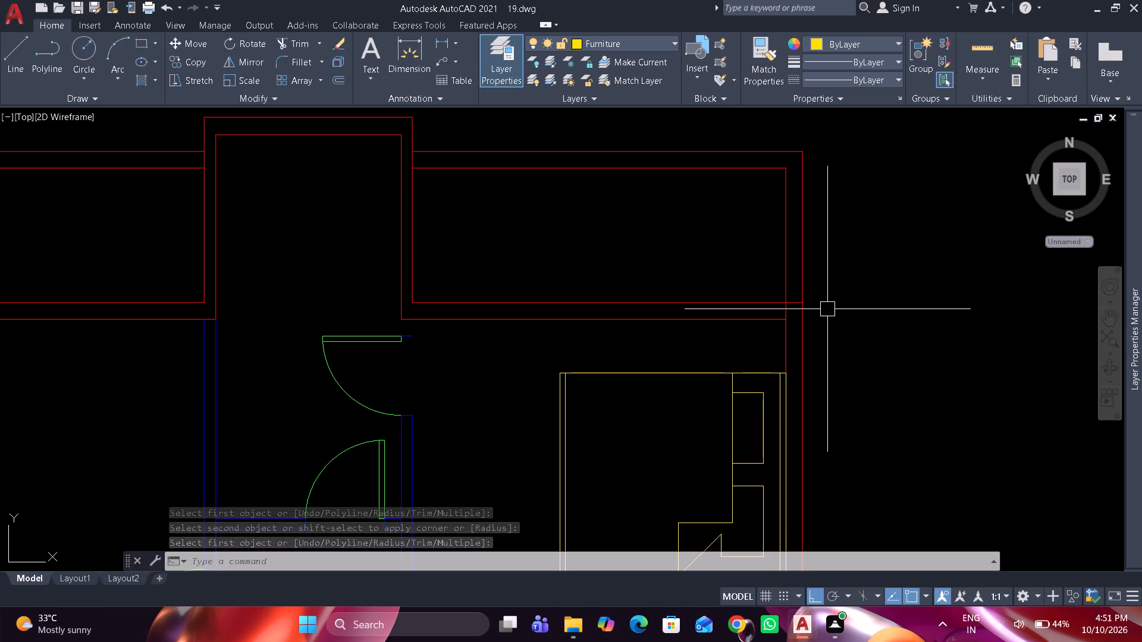
# Trim the northeast bedroom's outer north wall line where it crosses the east wall between its two face lines.
pyautogui.write('tr')
pyautogui.press('space')
pyautogui.scroll(2, 818, 309)
pyautogui.click(754, 288)
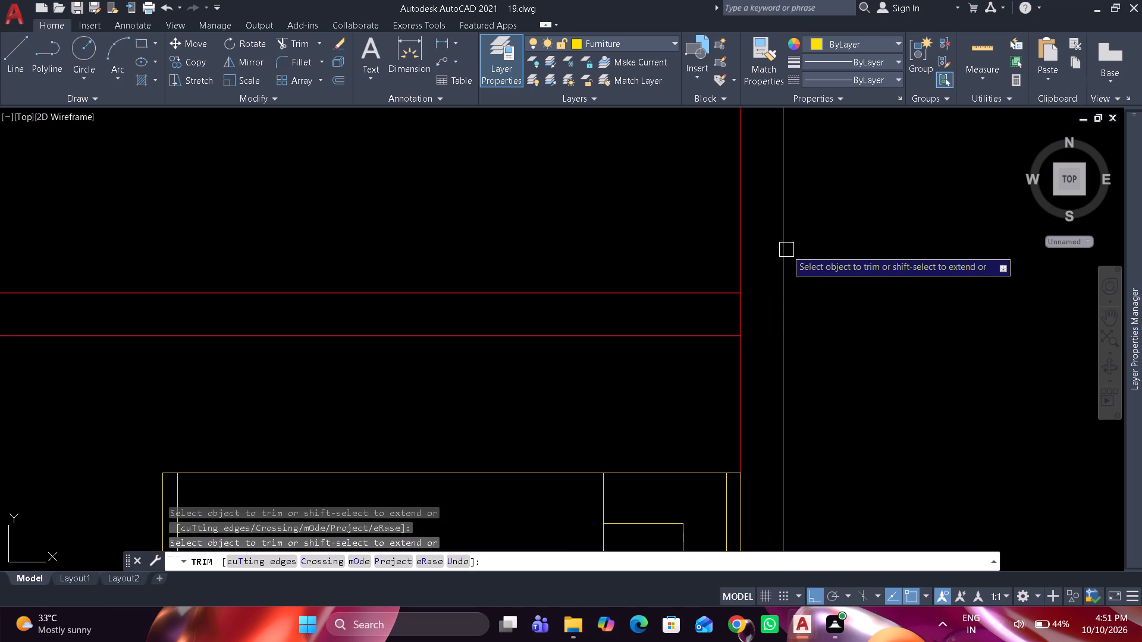
pyautogui.scroll(-4, 796, 248)
pyautogui.moveTo(822, 264); pyautogui.dragTo(838, 307, button='middle')
pyautogui.scroll(1, 805, 298)
pyautogui.scroll(1, 726, 279)
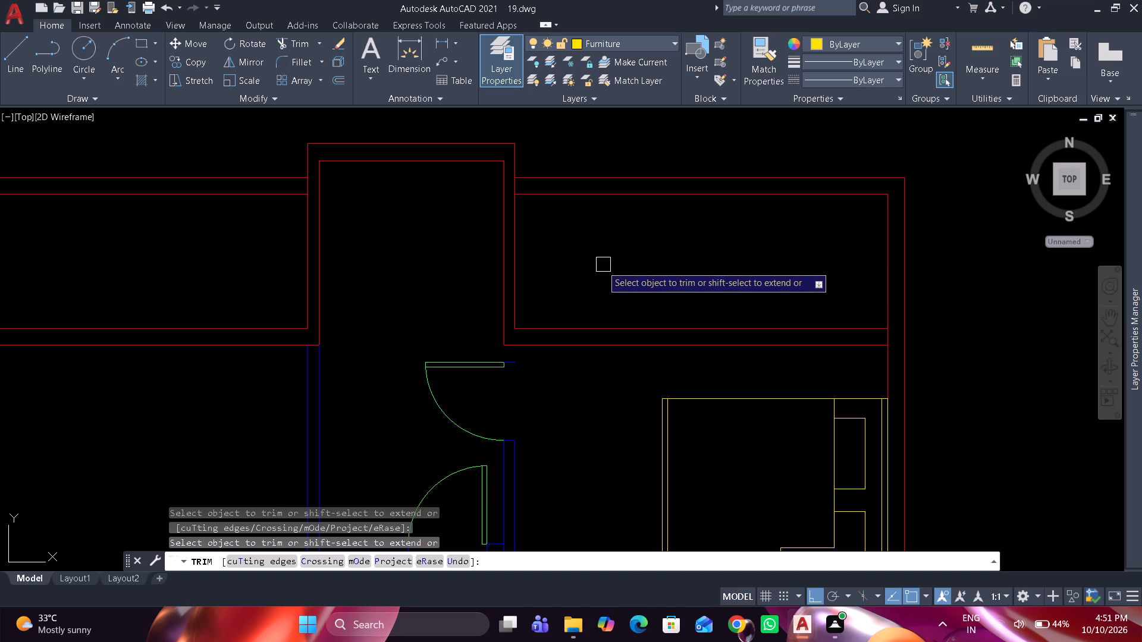
pyautogui.scroll(2, 567, 310)
pyautogui.press('space')
# On the Inner Wall layer, draw two 6" vertical lines joining the northeast bedroom's upper door jamb to the north wall.
pyautogui.scroll(1, 458, 411)
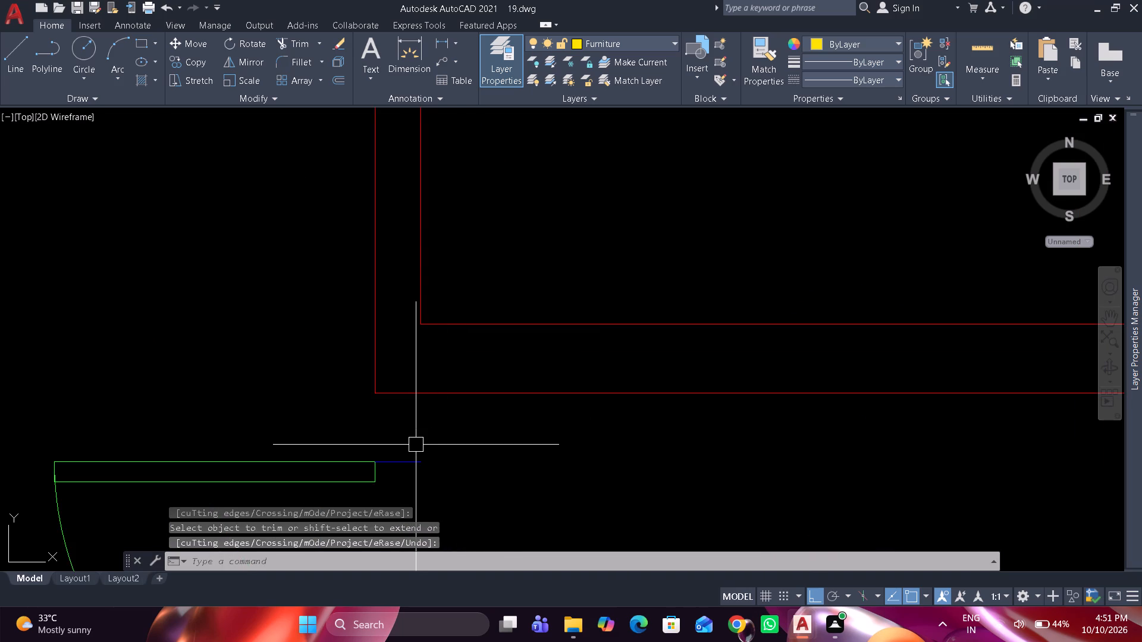
pyautogui.moveTo(449, 427); pyautogui.dragTo(240, 419)
pyautogui.click(191, 417)
pyautogui.scroll(-2, 330, 431)
pyautogui.moveTo(425, 420); pyautogui.dragTo(510, 303, button='middle')
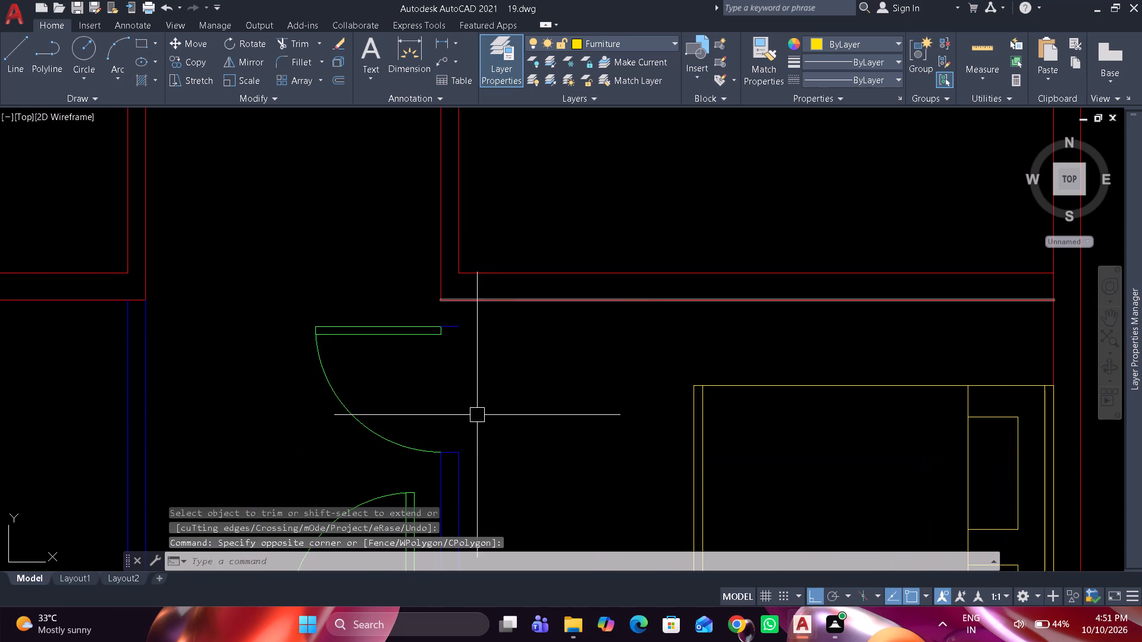
pyautogui.scroll(1, 475, 438)
pyautogui.click(611, 39)
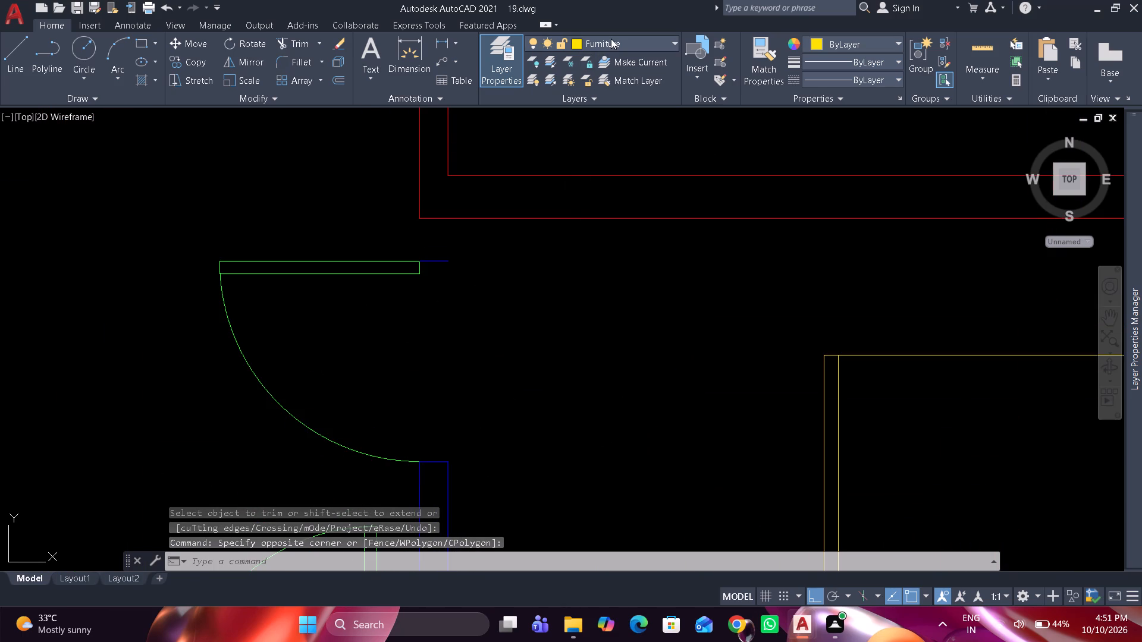
pyautogui.click(608, 137)
pyautogui.scroll(1, 462, 251)
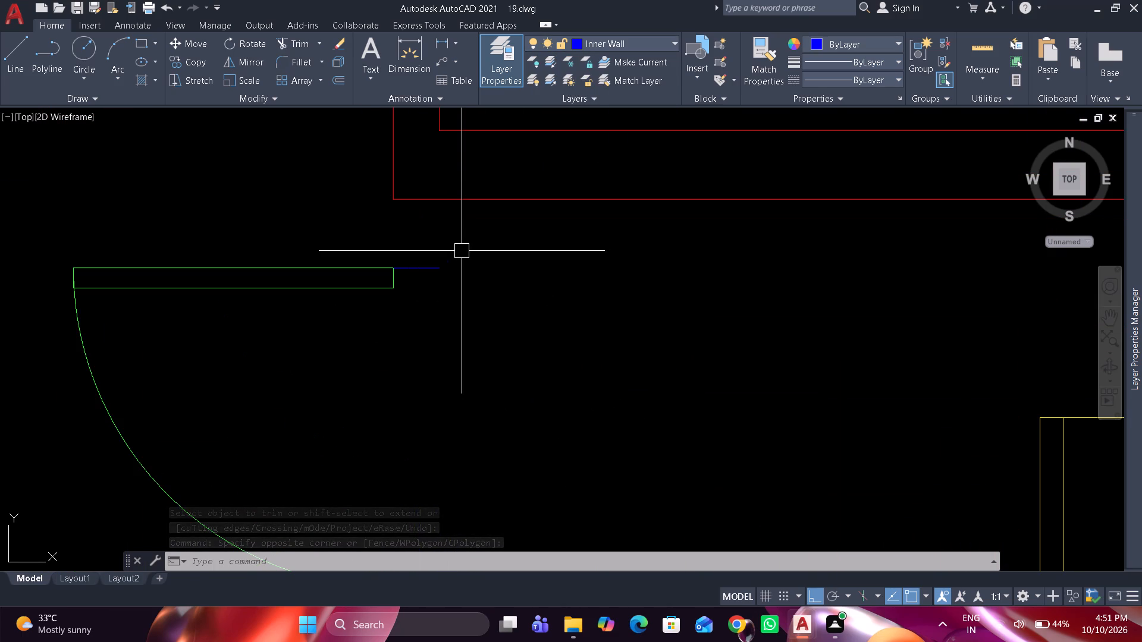
pyautogui.write('l')
pyautogui.press('space')
pyautogui.click(446, 265)
pyautogui.click(444, 197)
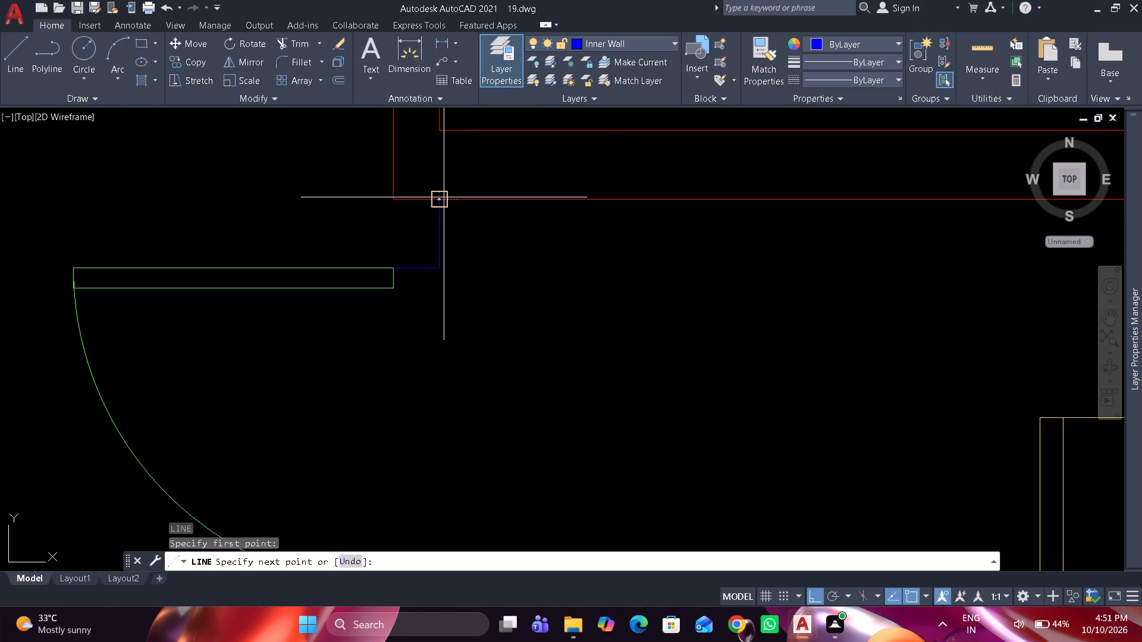
pyautogui.press('space')
pyautogui.press('space')
pyautogui.click(397, 266)
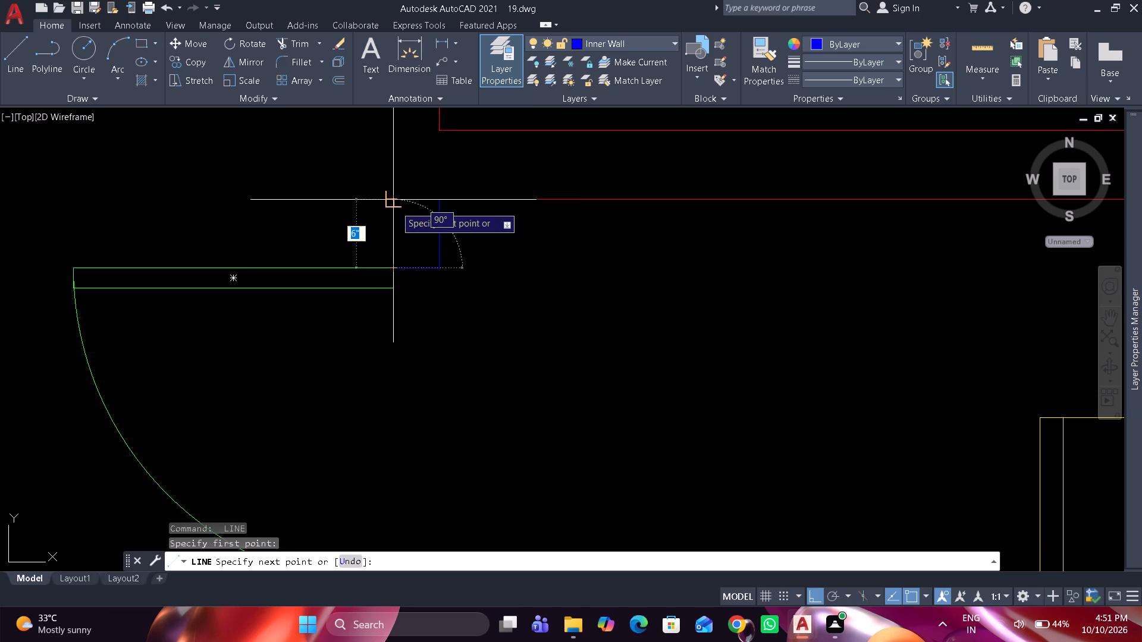
pyautogui.click(396, 206)
pyautogui.press('space')
# Save the drawing.
pyautogui.scroll(-3, 552, 262)
pyautogui.scroll(-1, 578, 323)
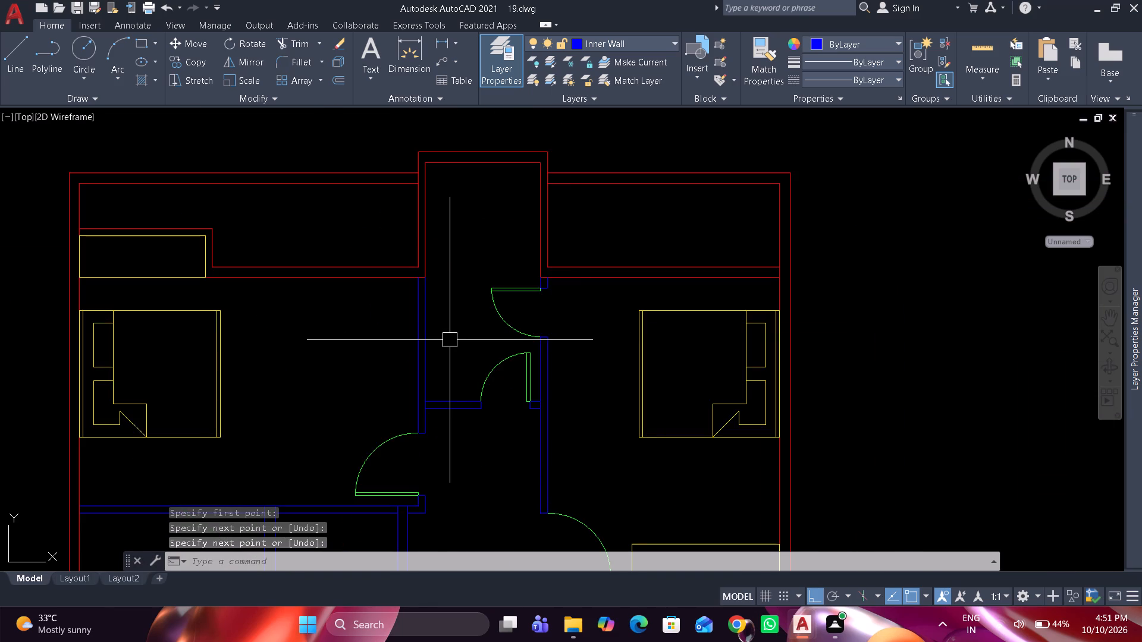
pyautogui.moveTo(448, 340); pyautogui.dragTo(502, 284, button='middle')
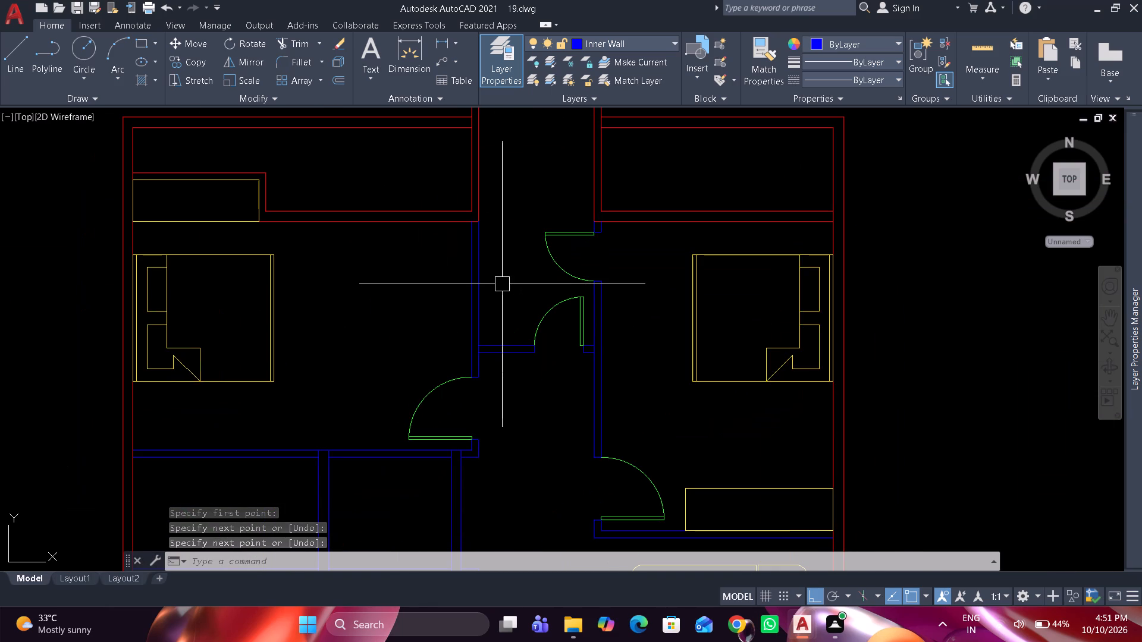
pyautogui.hotkey('ctrl', 's')
# Examine the whole floor plan, from the new walled spaces in the north down to the bedroom south of the kitchen.
pyautogui.write('z e')
pyautogui.press('space')
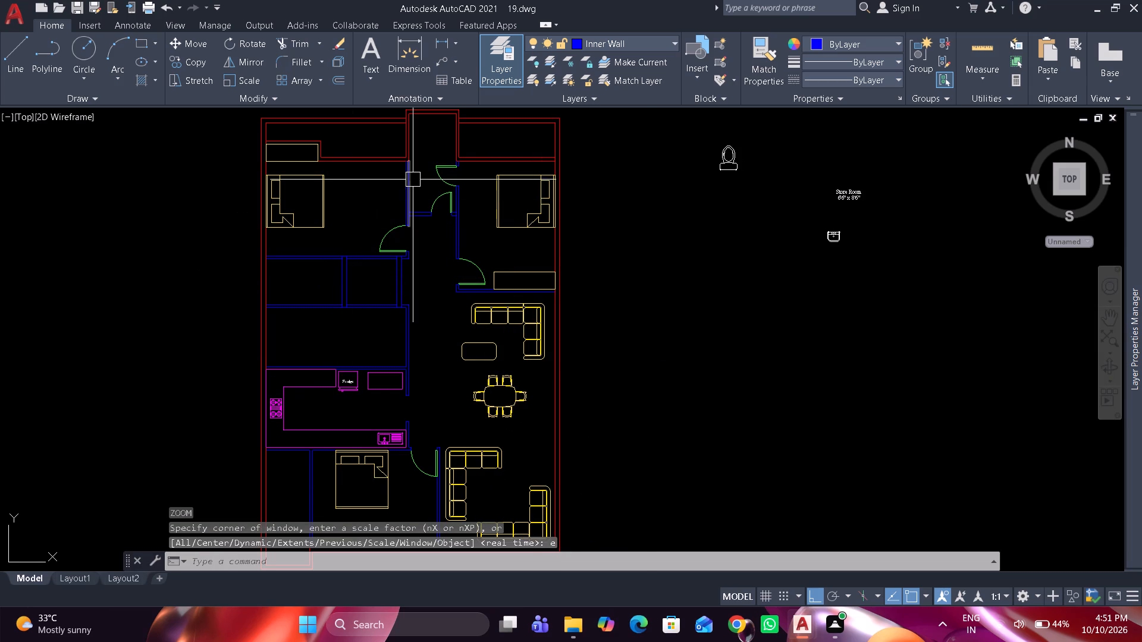
pyautogui.scroll(2, 413, 180)
pyautogui.moveTo(426, 170); pyautogui.dragTo(438, 313, button='middle')
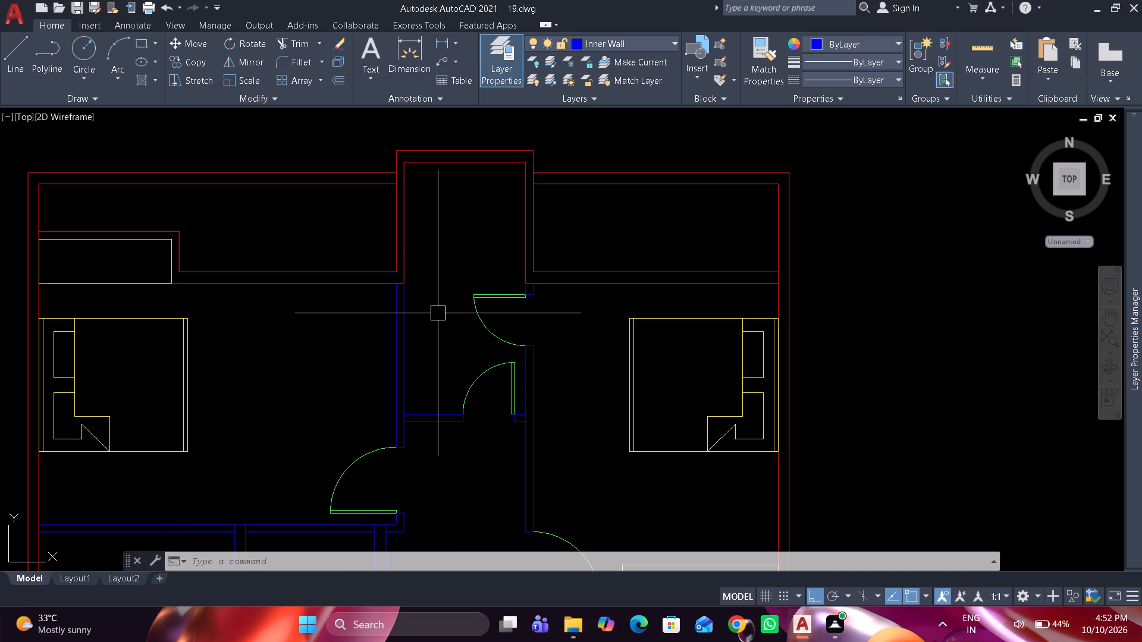
pyautogui.scroll(-1, 472, 265)
pyautogui.moveTo(472, 263); pyautogui.dragTo(481, 237, button='middle')
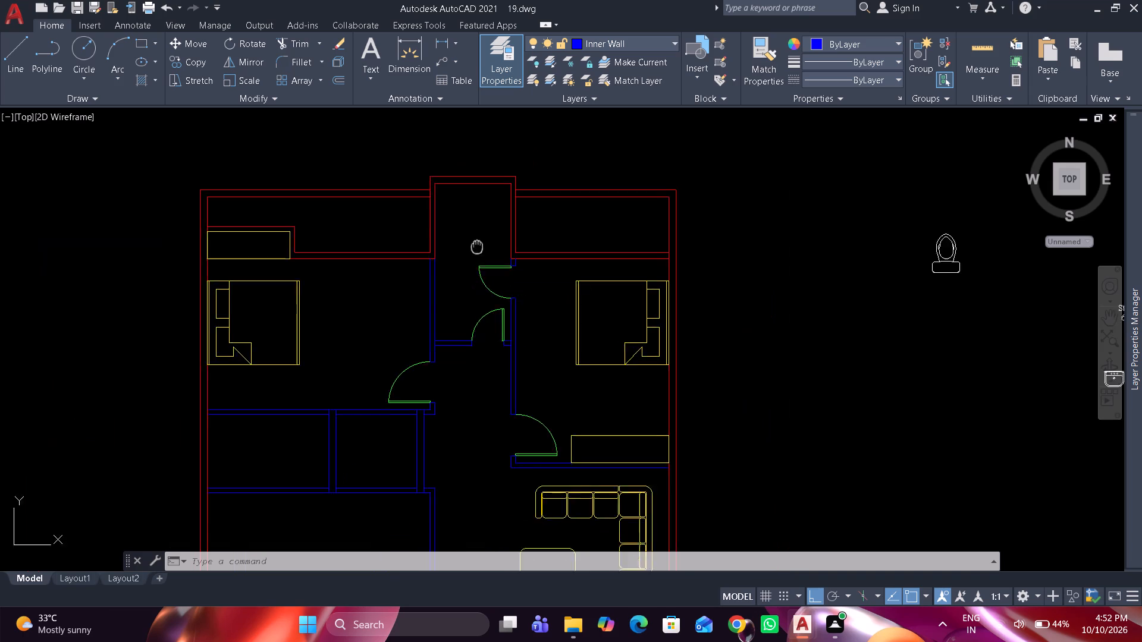
pyautogui.moveTo(481, 237); pyautogui.dragTo(486, 222, button='middle')
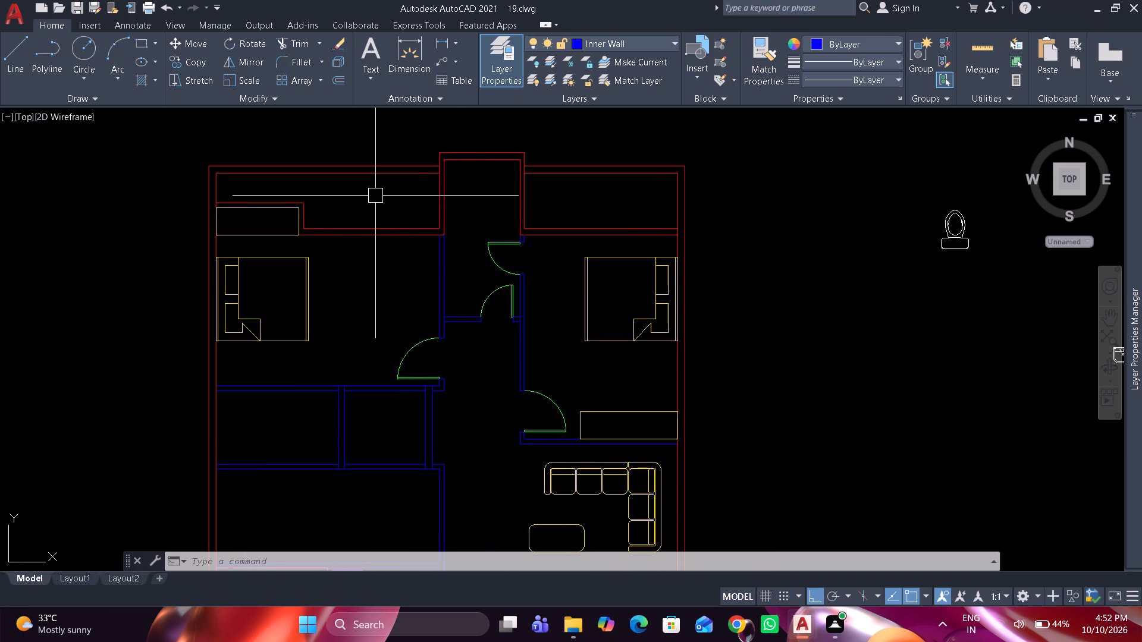
pyautogui.scroll(-2, 375, 195)
pyautogui.scroll(1, 374, 339)
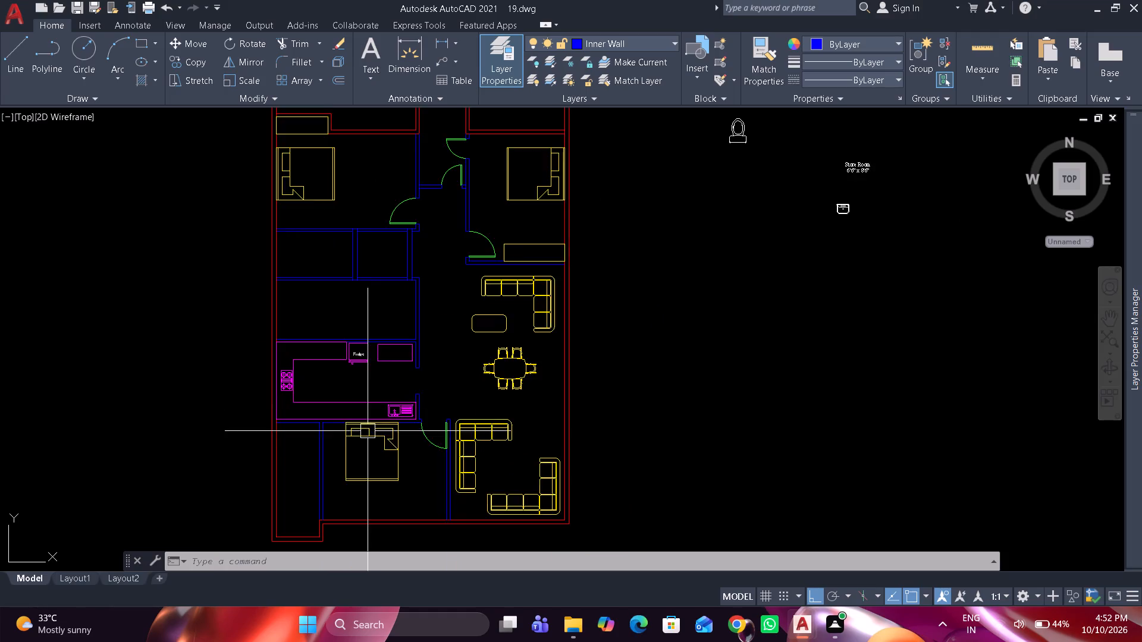
pyautogui.moveTo(367, 442); pyautogui.dragTo(419, 369, button='middle')
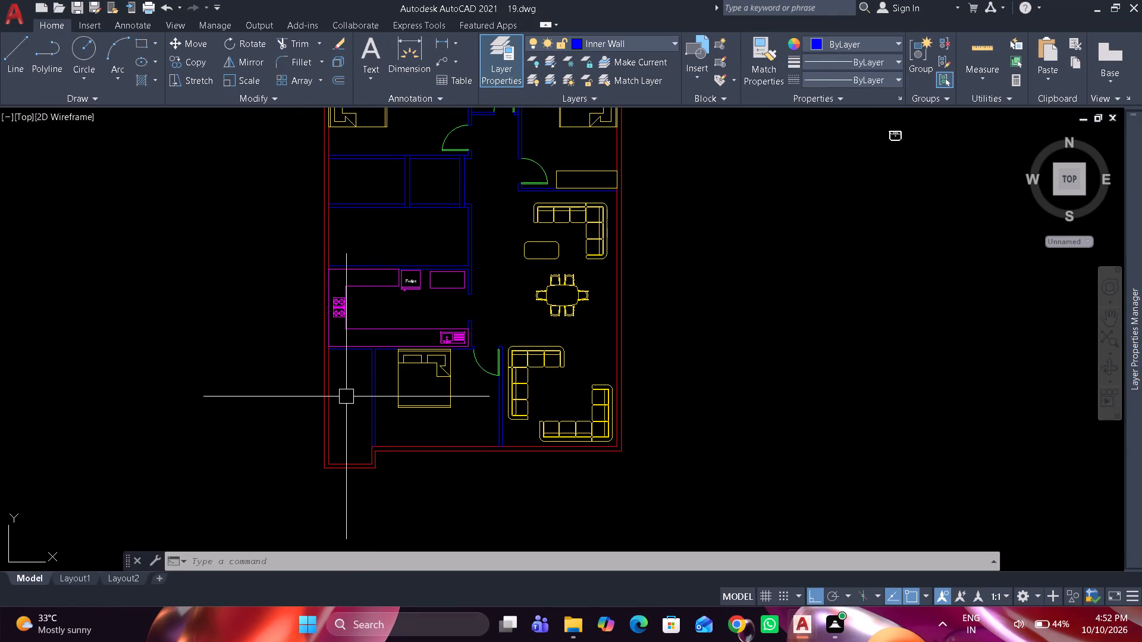
pyautogui.scroll(1, 346, 396)
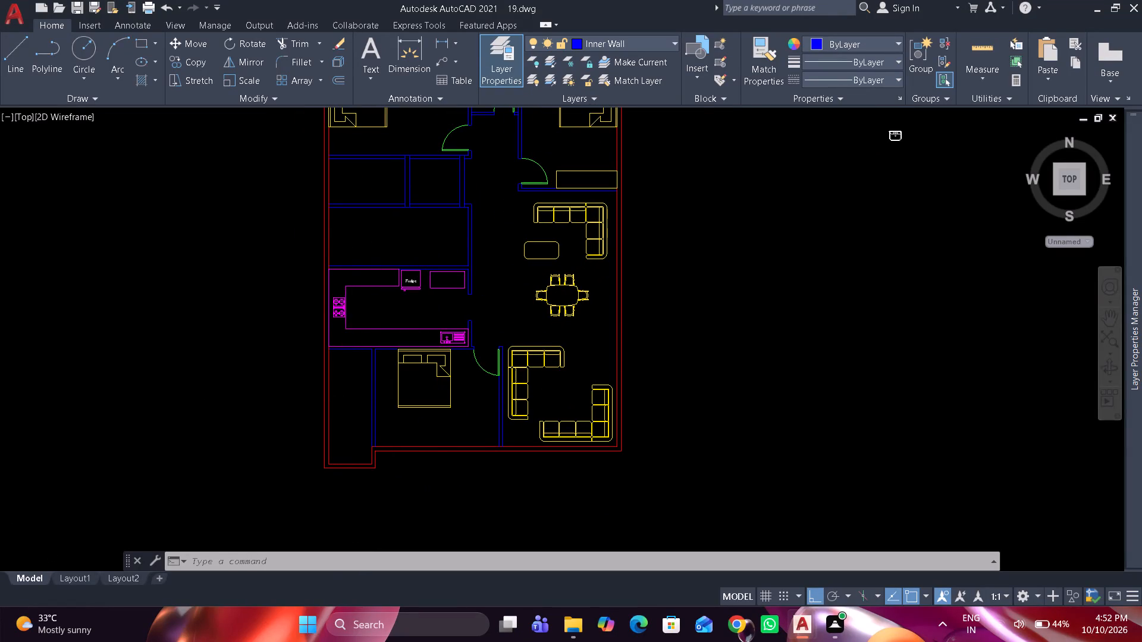
pyautogui.scroll(2, 344, 377)
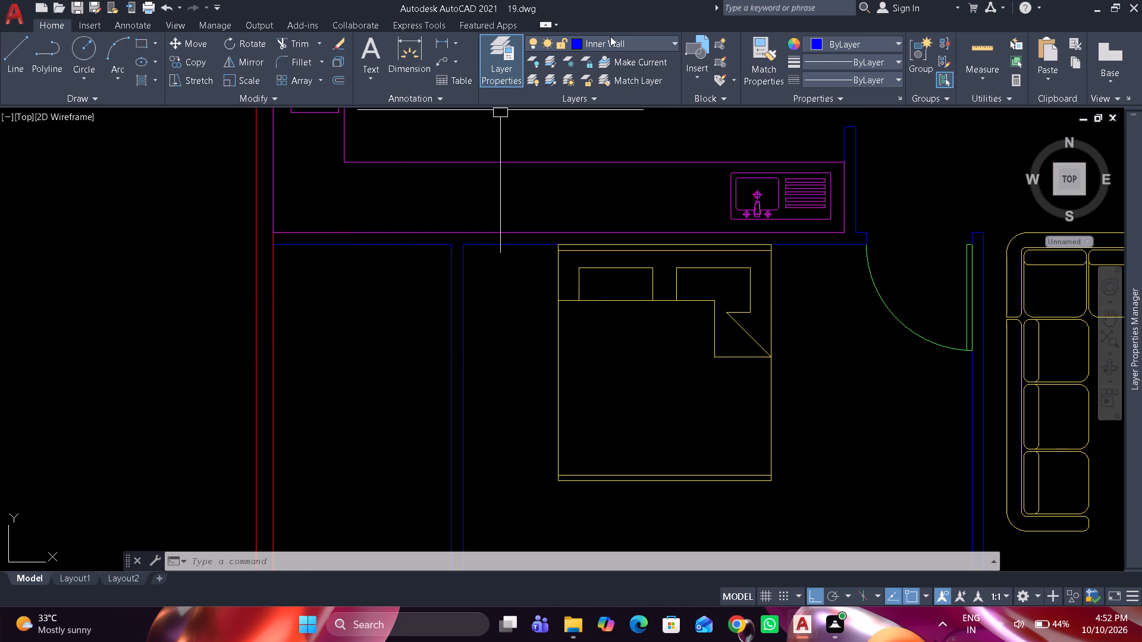
# On the Furniture layer, draw a 2' deep rectangle across the north end of the narrow room west of the southern bedroom.
pyautogui.click(626, 38)
pyautogui.click(606, 119)
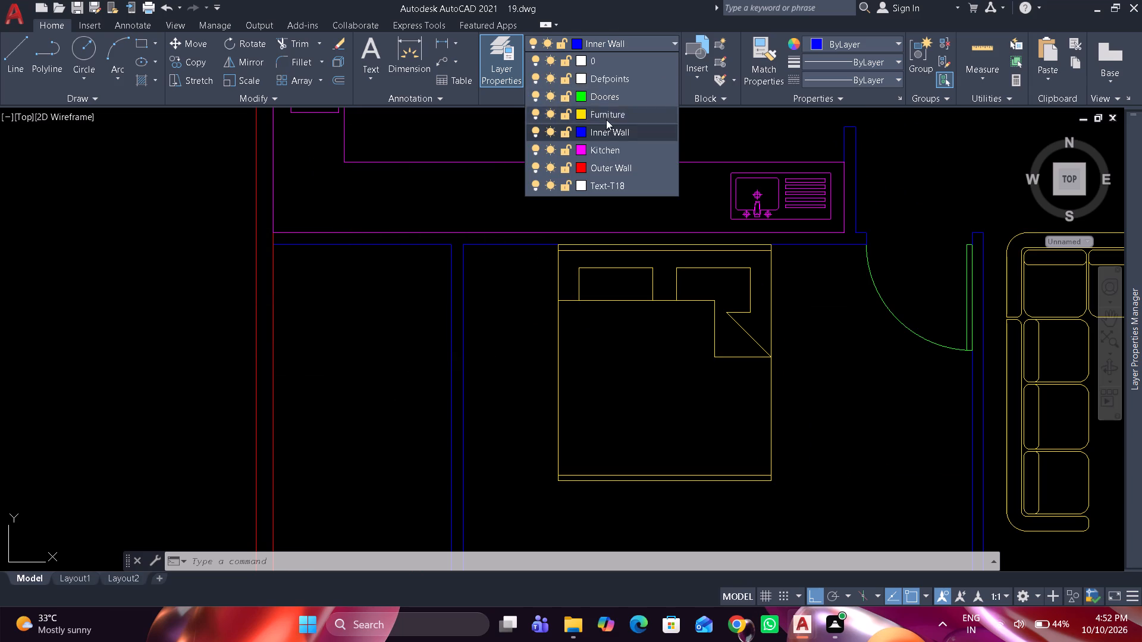
pyautogui.write('rec')
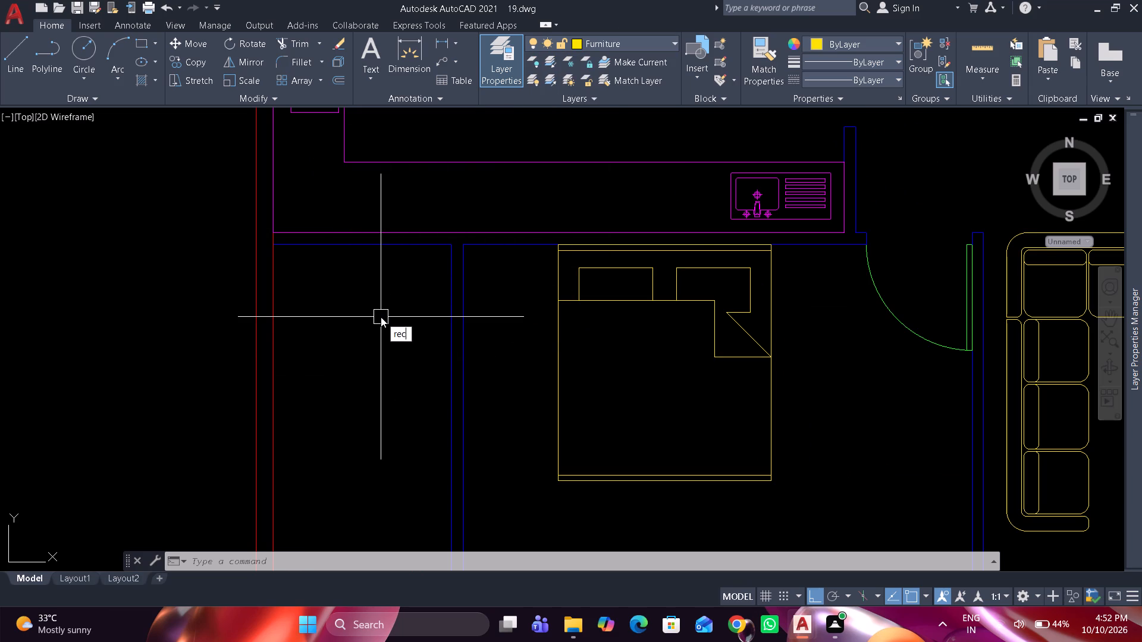
pyautogui.press('space')
pyautogui.scroll(1, 370, 309)
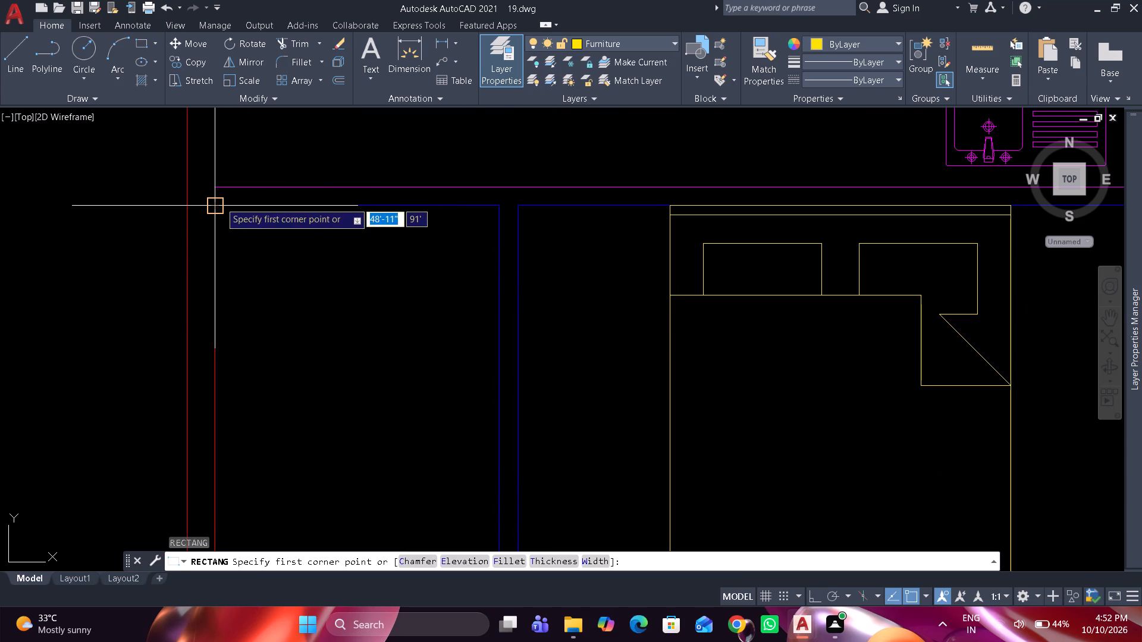
pyautogui.click(220, 202)
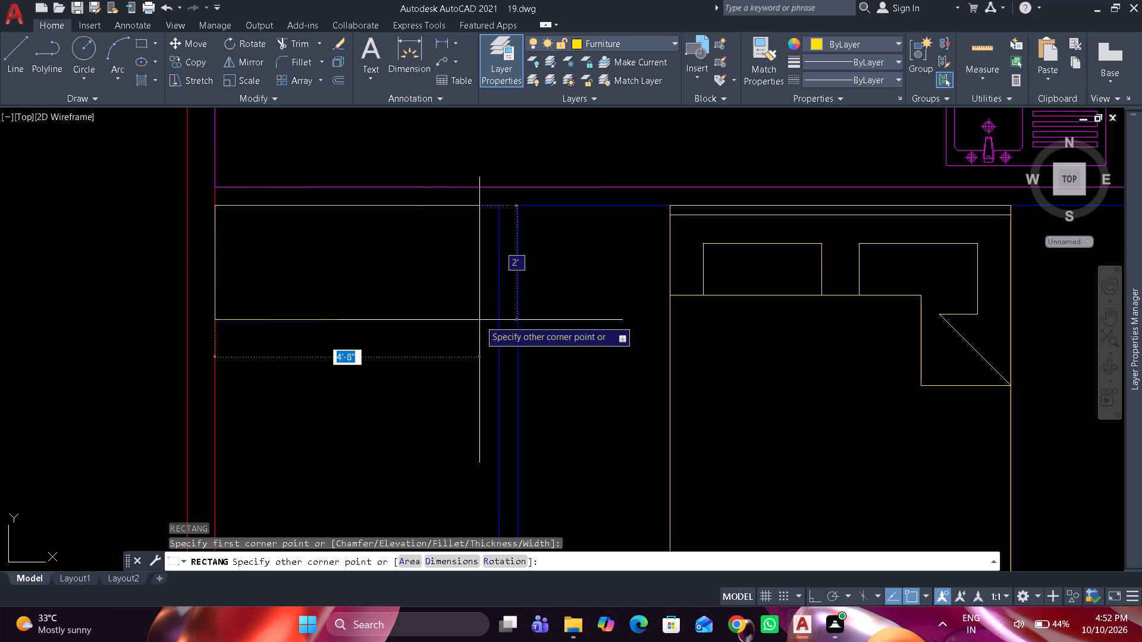
pyautogui.click(500, 319)
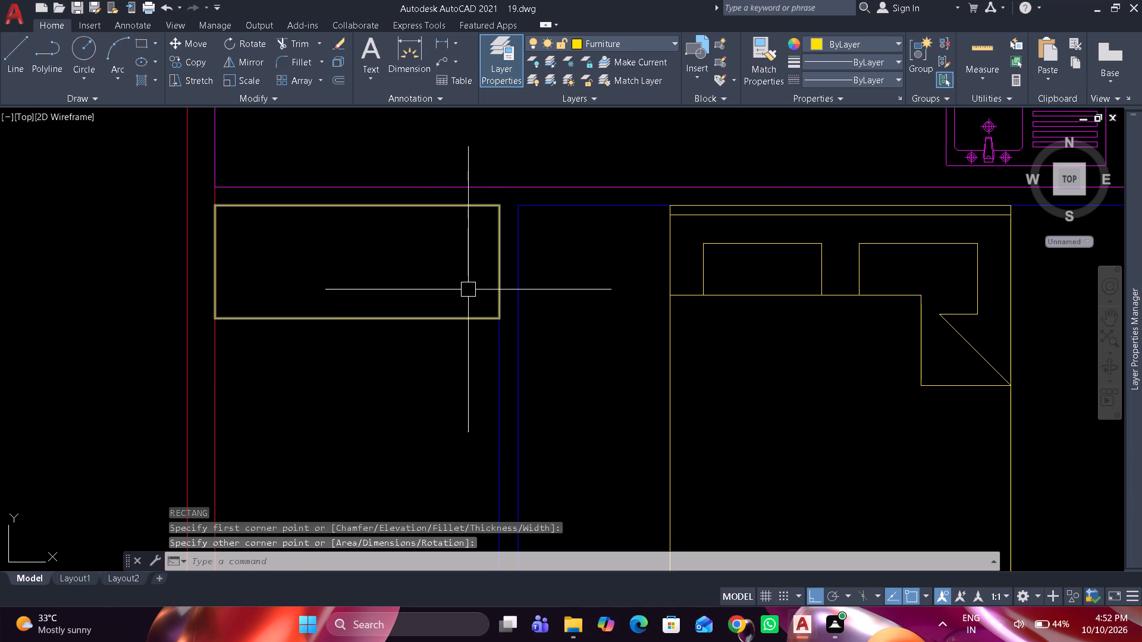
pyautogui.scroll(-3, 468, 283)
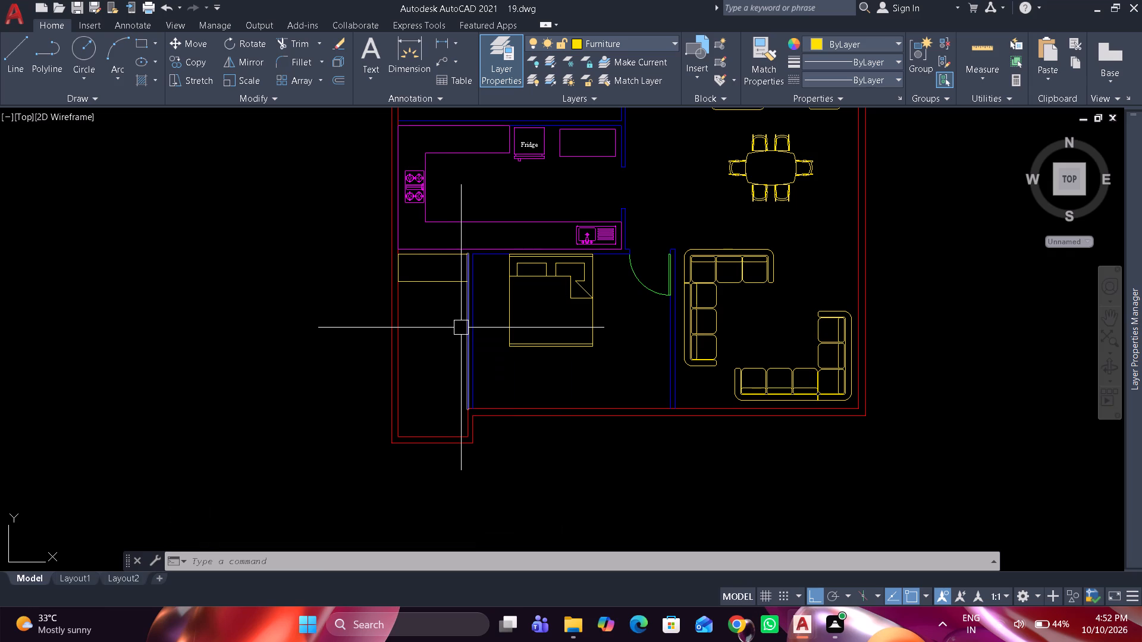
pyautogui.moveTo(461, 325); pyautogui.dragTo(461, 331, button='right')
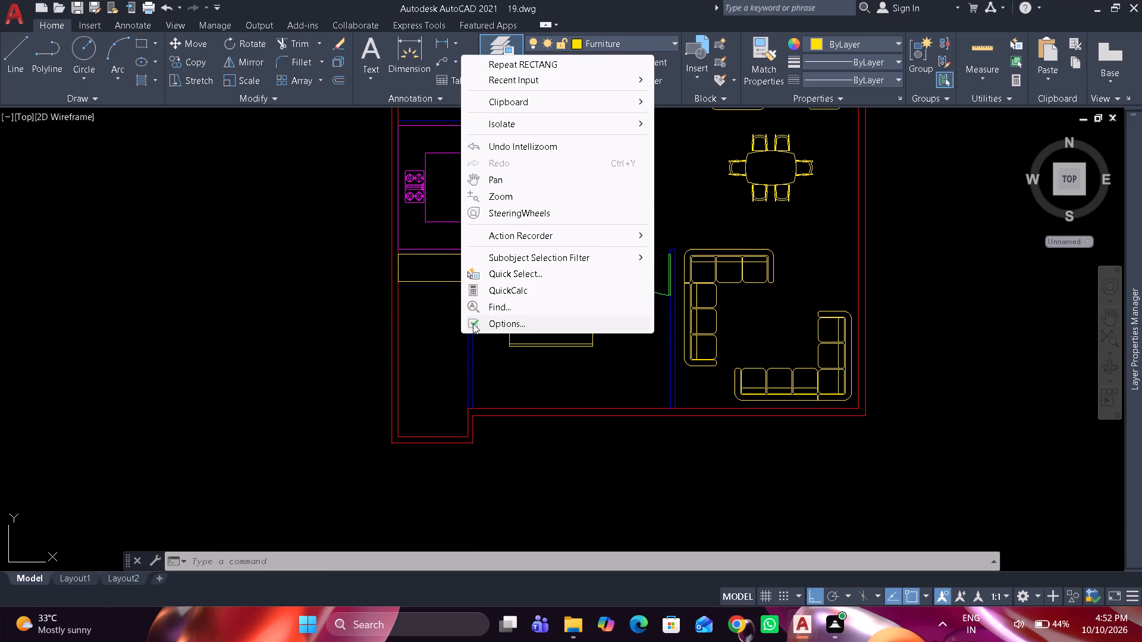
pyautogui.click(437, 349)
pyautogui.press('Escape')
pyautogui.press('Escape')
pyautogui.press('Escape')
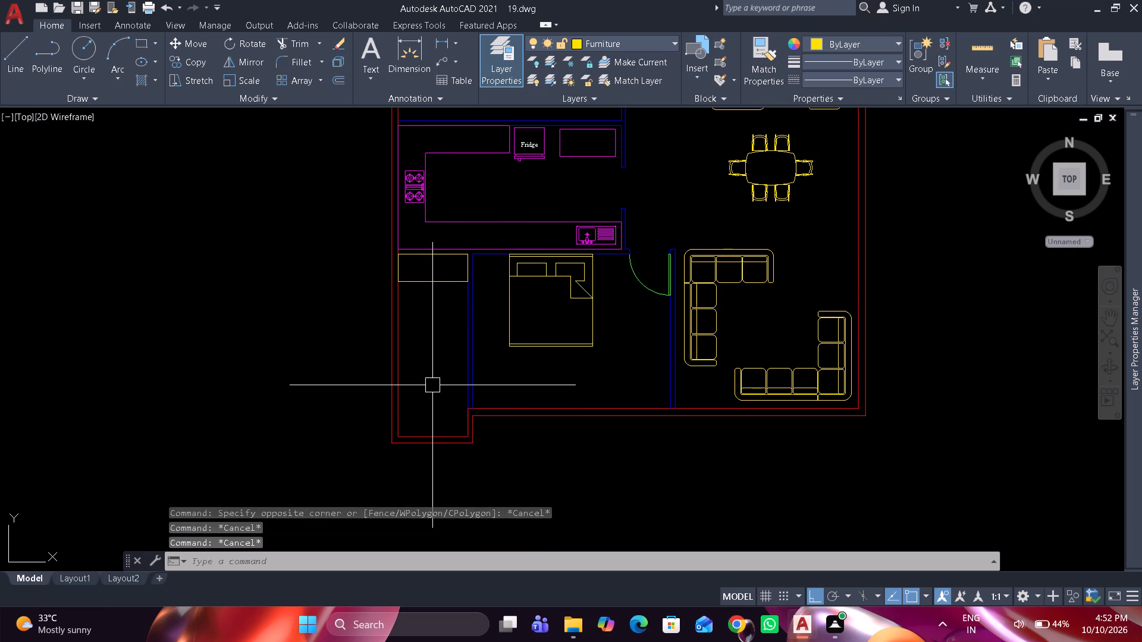
# Offset the narrow southwest room's inner south wall line 4' north into the room.
pyautogui.scroll(2, 428, 414)
pyautogui.write('o')
pyautogui.press('space')
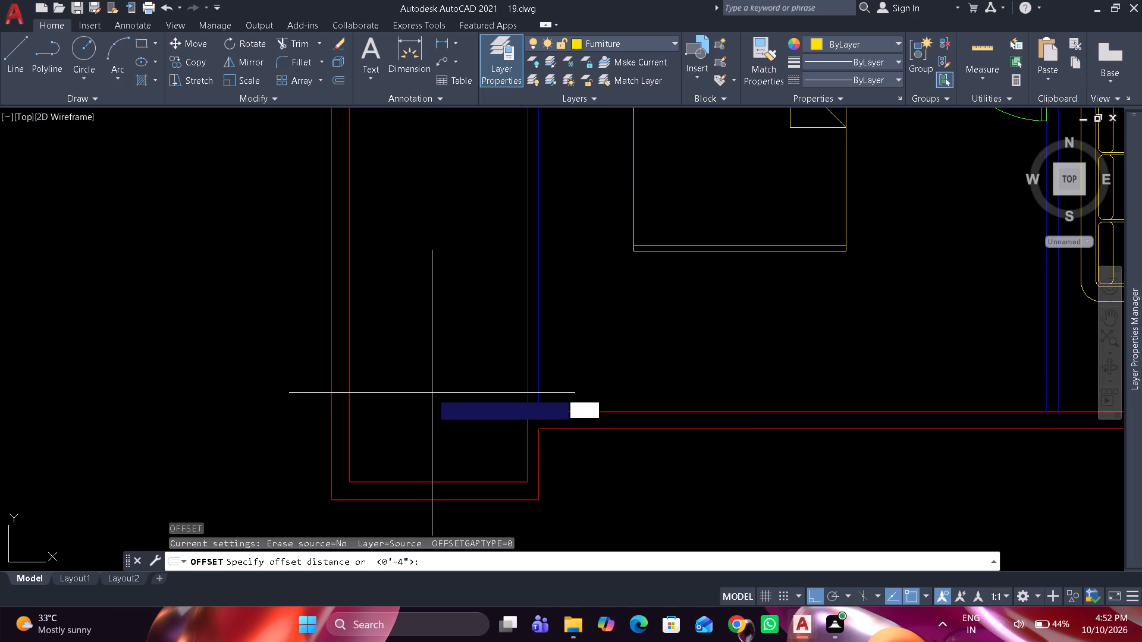
pyautogui.press('4')
pyautogui.press("'")
pyautogui.press('Return')
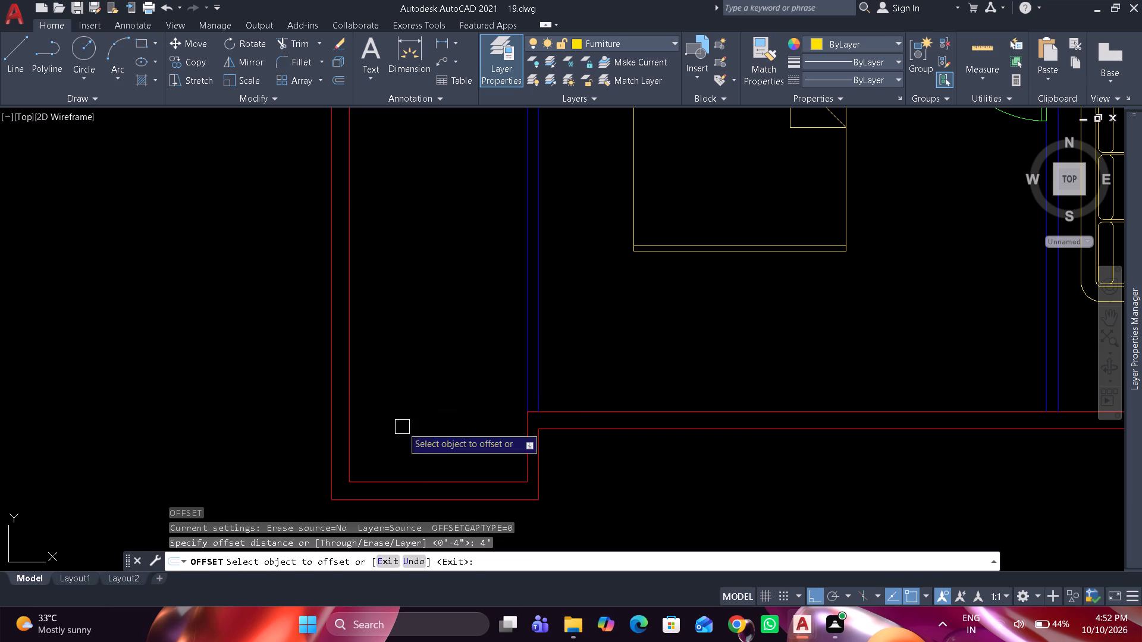
pyautogui.moveTo(408, 486); pyautogui.dragTo(418, 461)
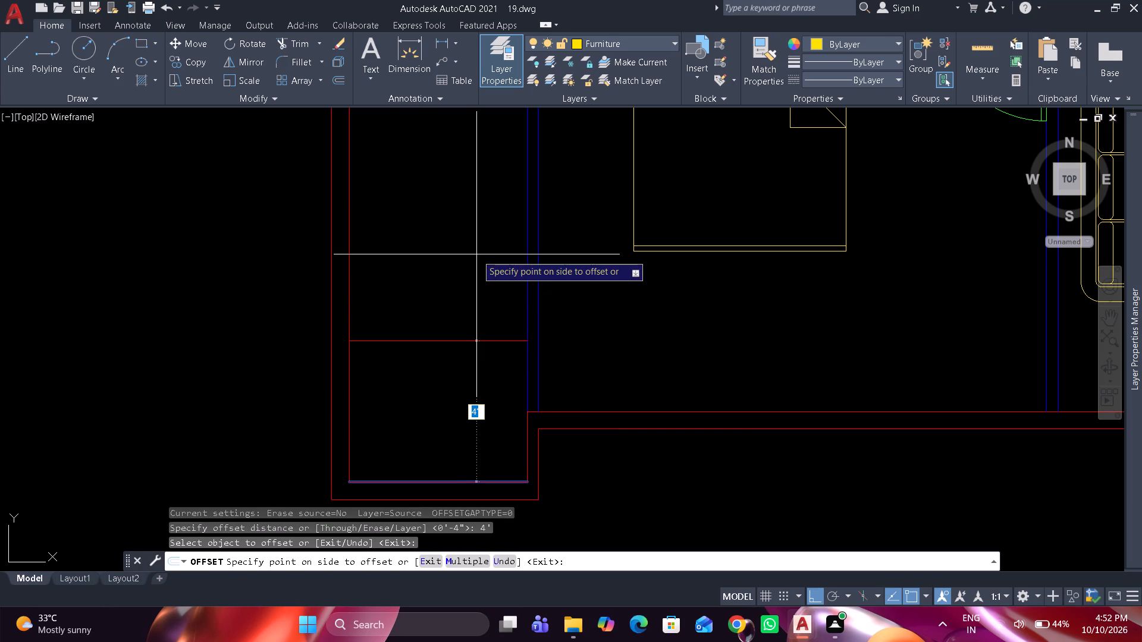
pyautogui.click(476, 254)
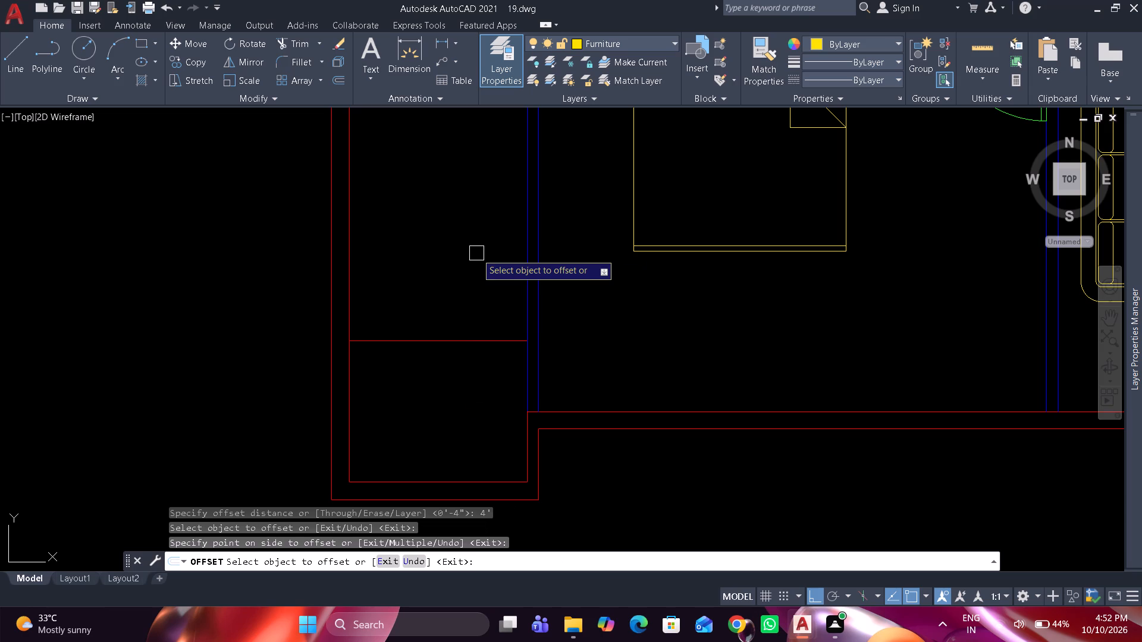
pyautogui.press('space')
# Offset the new cross line in the narrow southwest room 2" north to form a thin partition.
pyautogui.press('space')
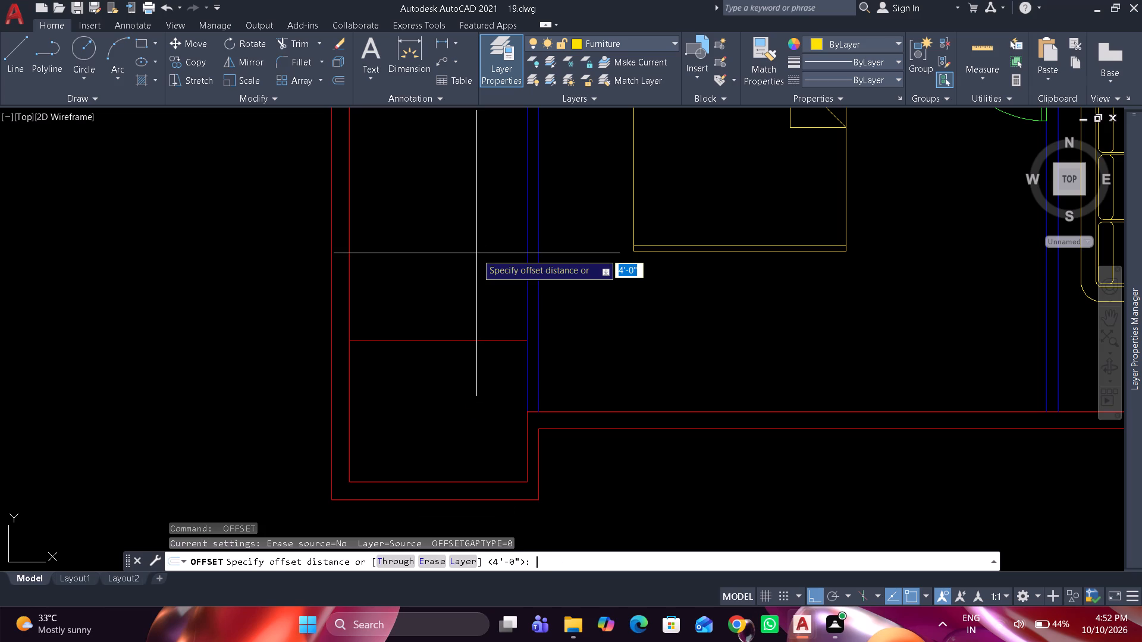
pyautogui.write('2"')
pyautogui.press('space')
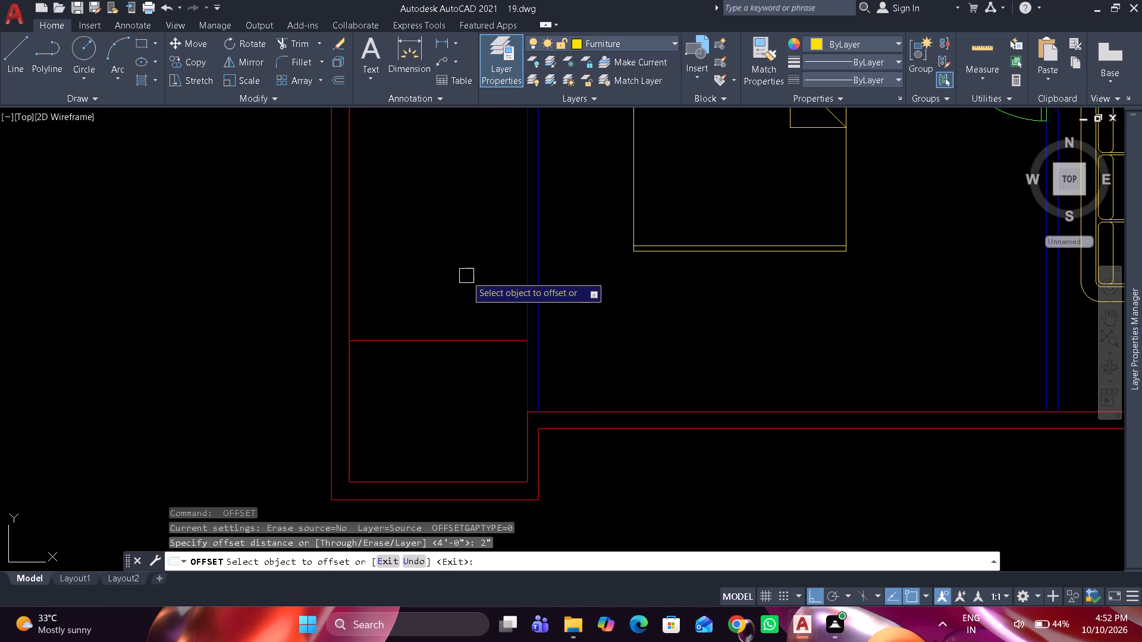
pyautogui.moveTo(481, 338); pyautogui.dragTo(478, 320)
pyautogui.click(475, 210)
pyautogui.press('space')
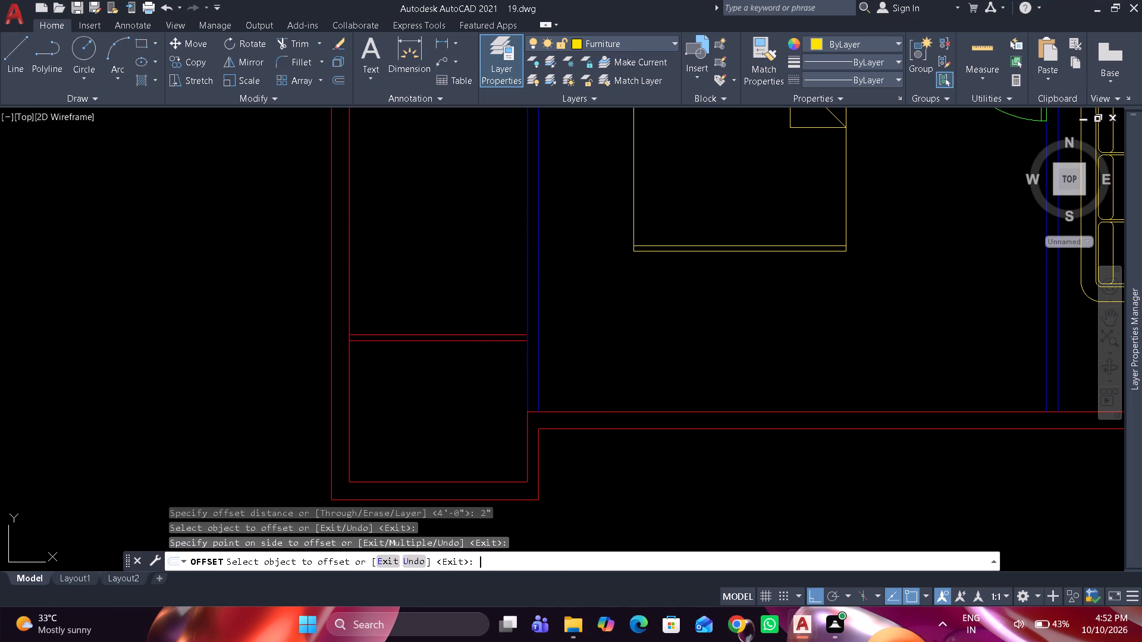
# Make a copy of the toilet outside the plan, rotated 270° about the middle of its tank's back edge.
pyautogui.scroll(-2, 459, 207)
pyautogui.moveTo(459, 207); pyautogui.dragTo(460, 311, button='middle')
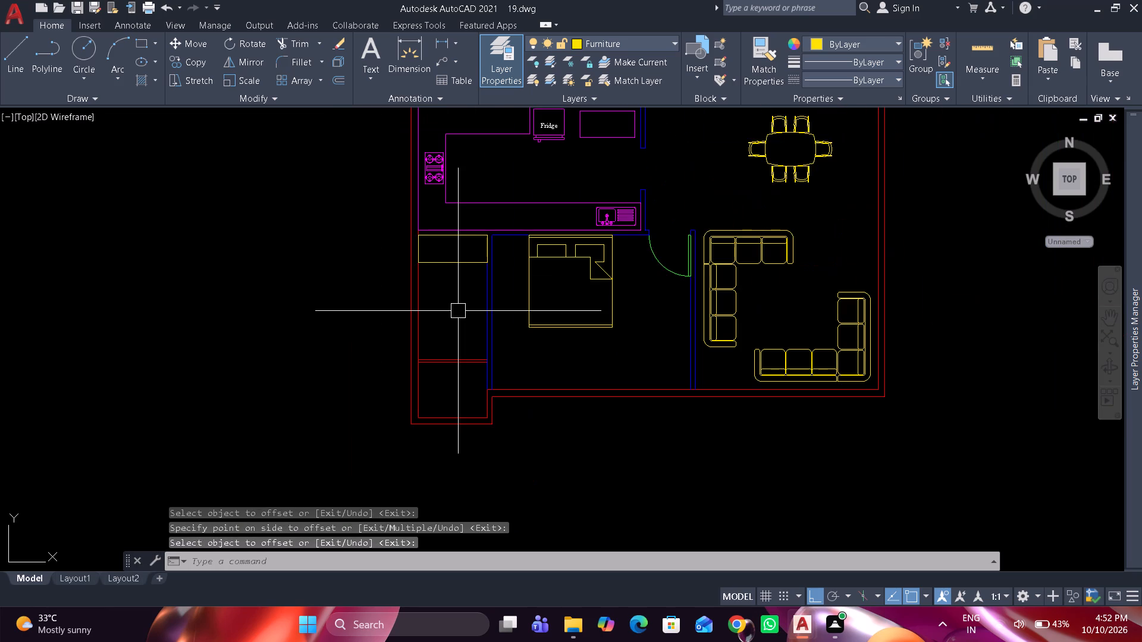
pyautogui.scroll(1, 458, 311)
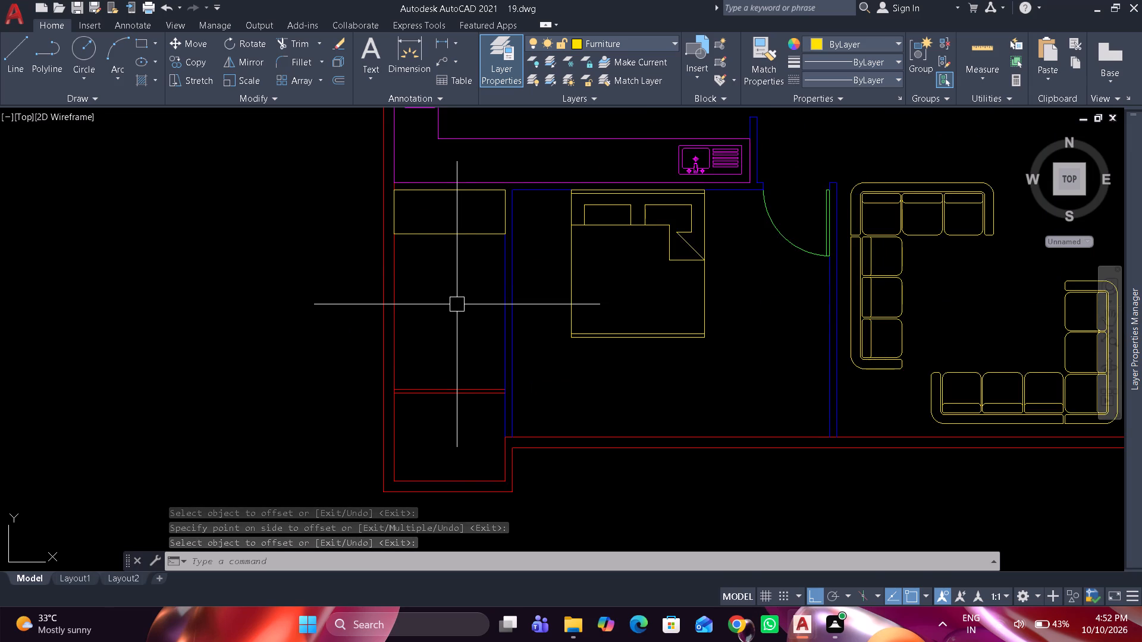
pyautogui.scroll(-3, 456, 305)
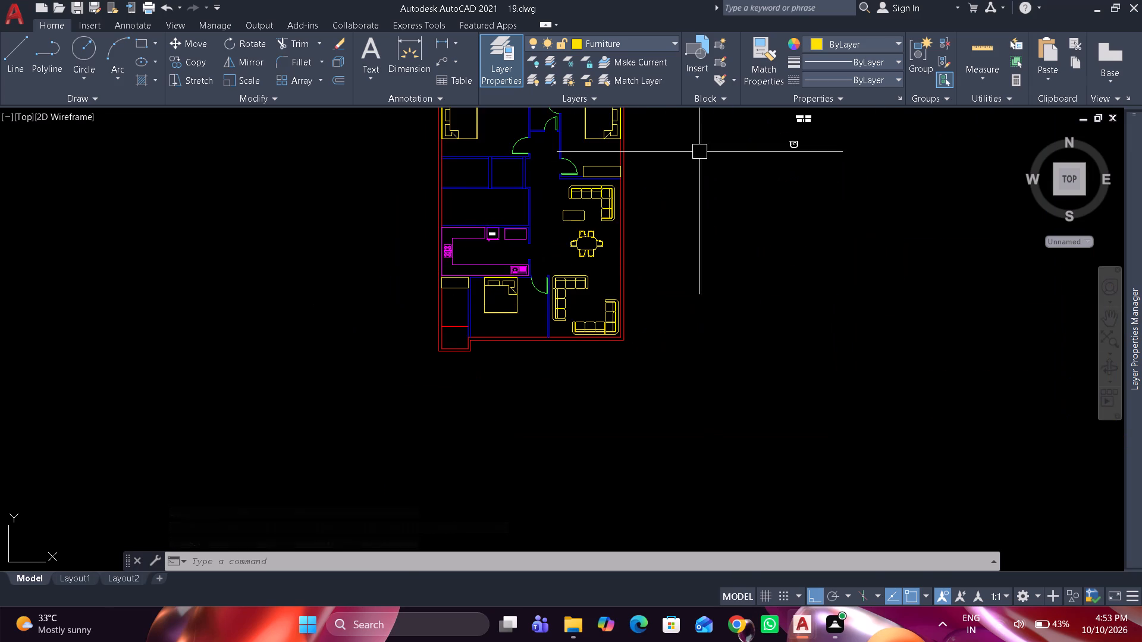
pyautogui.scroll(2, 763, 130)
pyautogui.scroll(-1, 764, 130)
pyautogui.moveTo(764, 131); pyautogui.dragTo(681, 284, button='middle')
pyautogui.scroll(2, 770, 245)
pyautogui.scroll(-1, 670, 254)
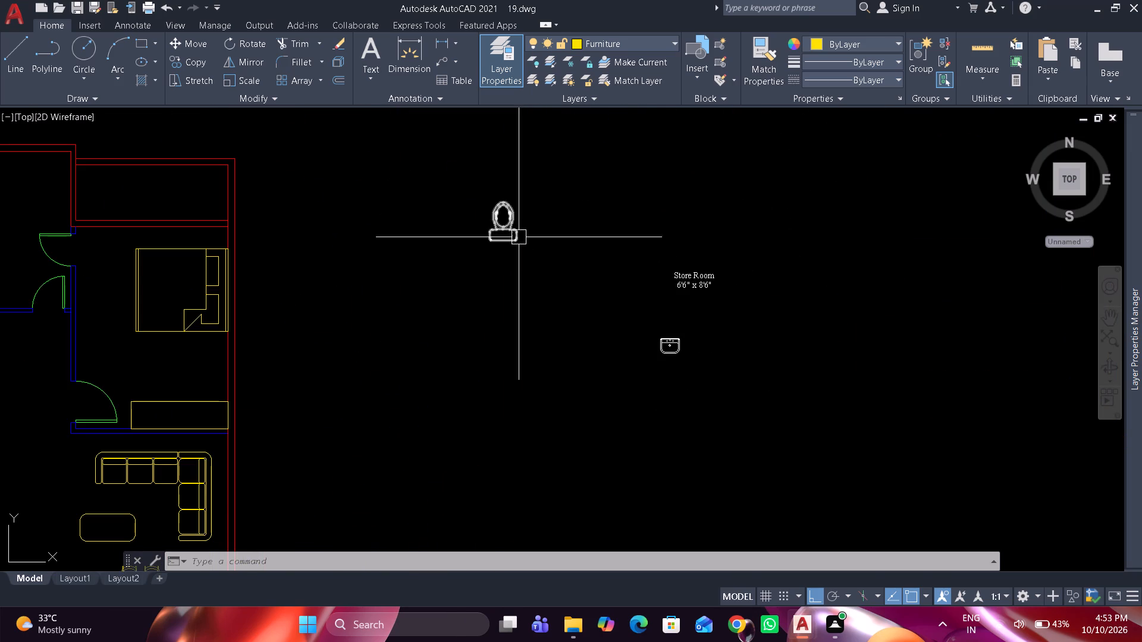
pyautogui.click(510, 228)
pyautogui.write('ro')
pyautogui.press('space')
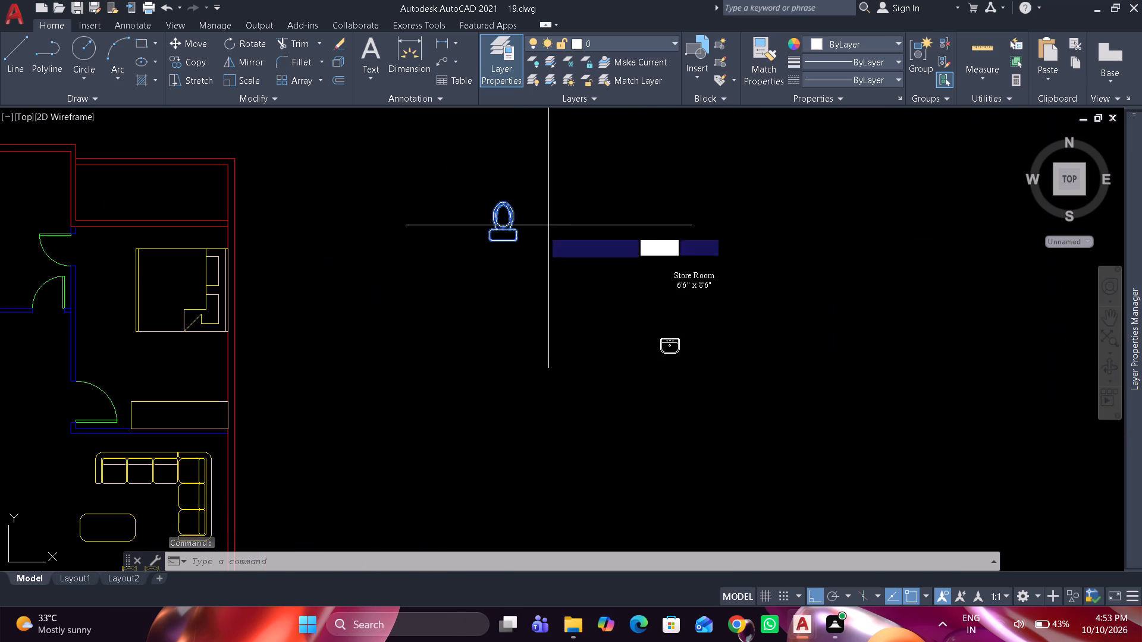
pyautogui.scroll(1, 511, 245)
pyautogui.click(501, 246)
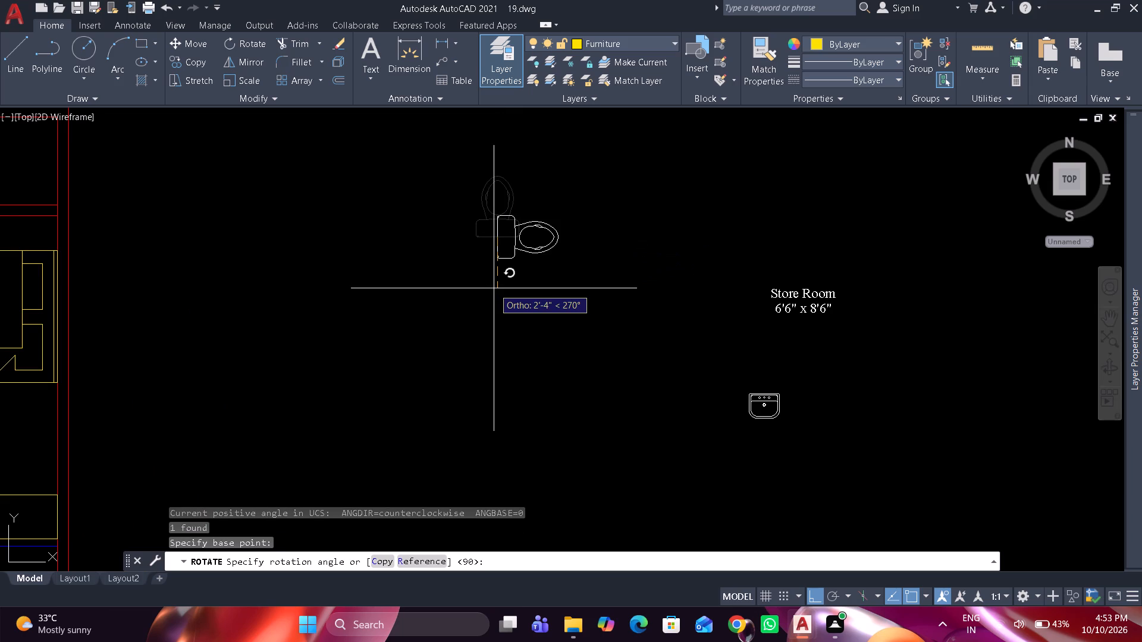
pyautogui.write('c')
pyautogui.press('space')
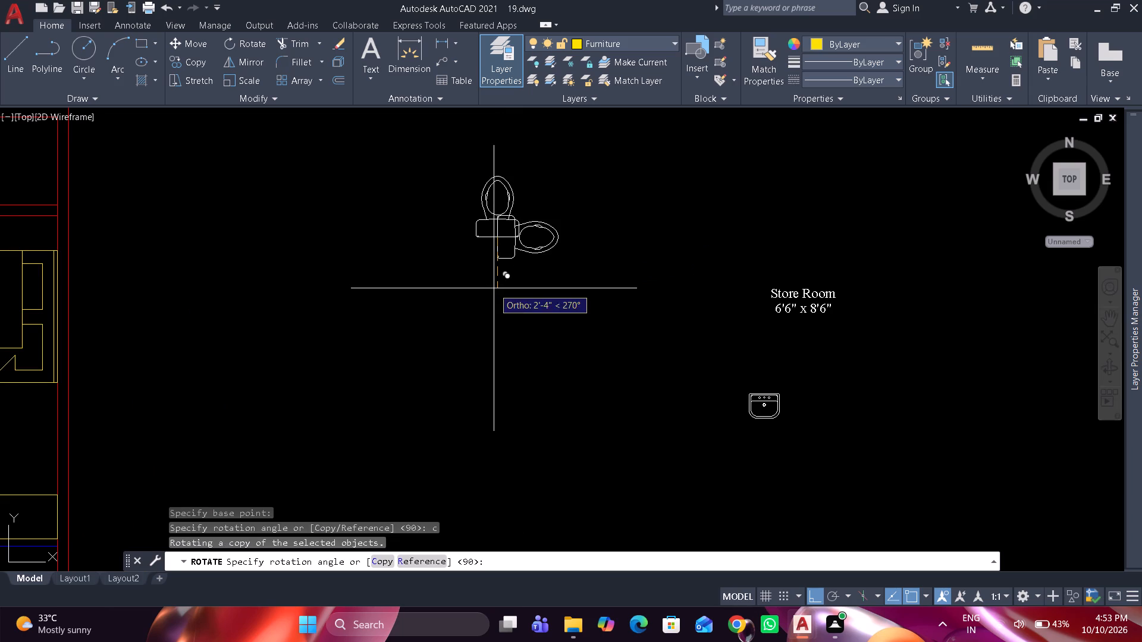
pyautogui.click(494, 288)
# Move the rotated toilet copy against the narrow southwest room's west wall, just north of the thin partition.
pyautogui.click(514, 257)
pyautogui.press('m')
pyautogui.press('space')
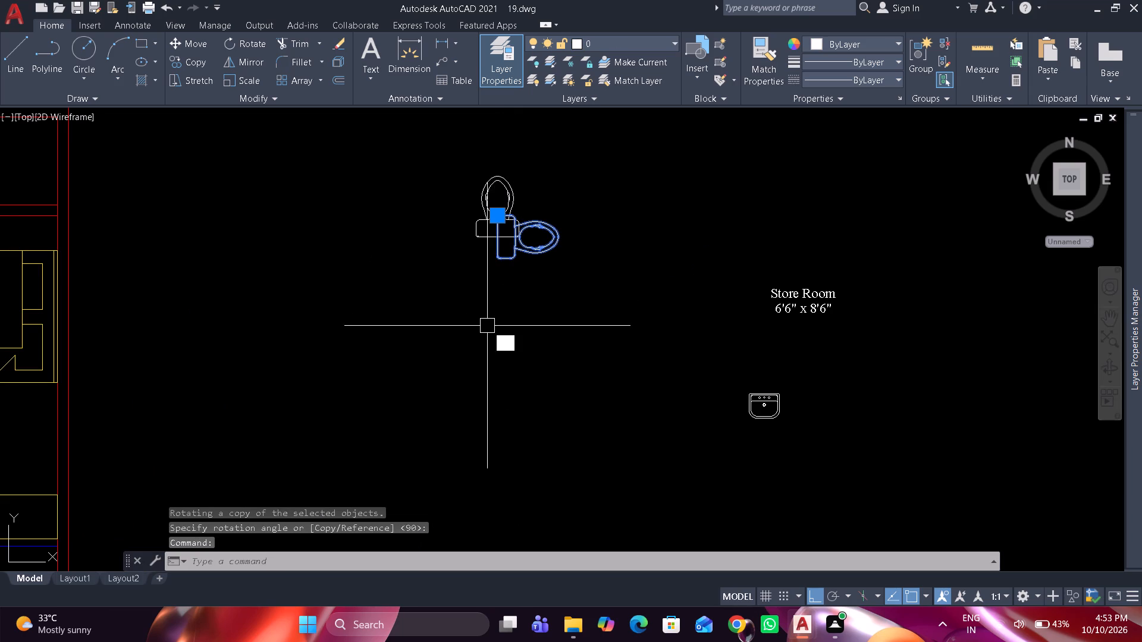
pyautogui.click(498, 241)
pyautogui.scroll(-3, 475, 293)
pyautogui.moveTo(331, 316); pyautogui.dragTo(401, 264, button='middle')
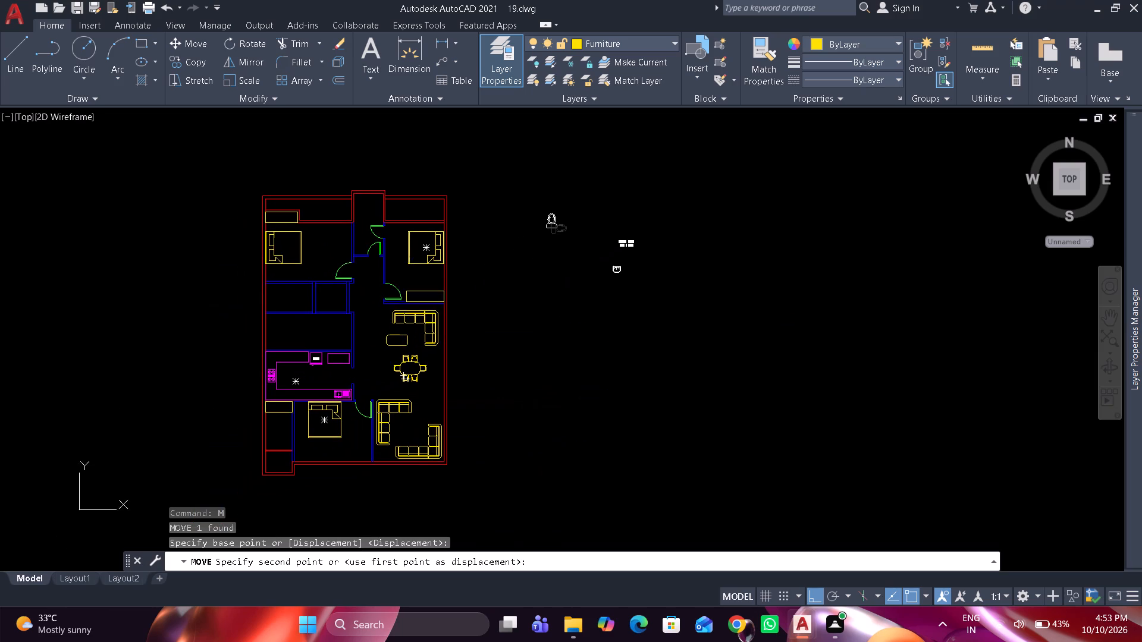
pyautogui.scroll(2, 253, 436)
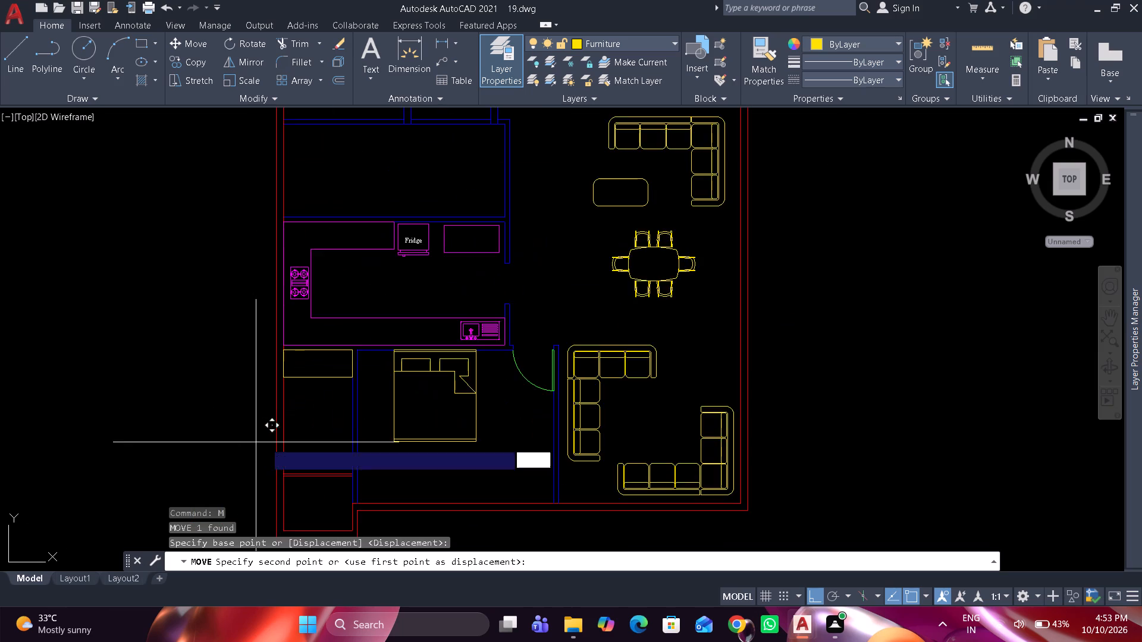
pyautogui.scroll(2, 278, 443)
pyautogui.click(285, 474)
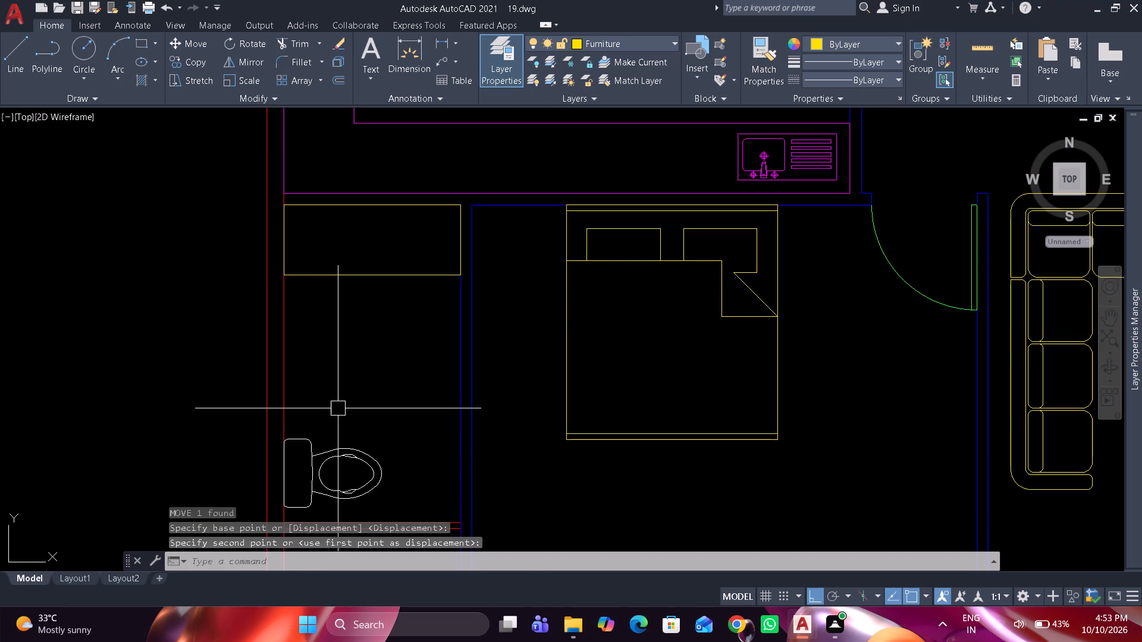
# Make a copy of the washbasin outside the plan, rotated 90° about the middle of its back edge.
pyautogui.scroll(-4, 346, 404)
pyautogui.scroll(6, 683, 239)
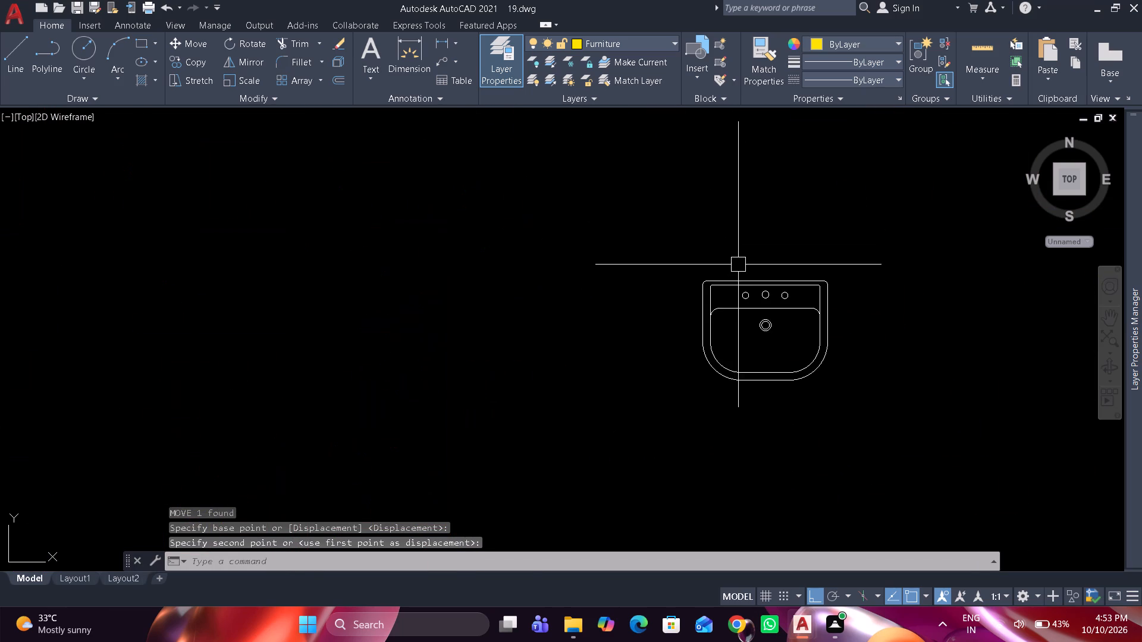
pyautogui.click(738, 286)
pyautogui.write('ro')
pyautogui.press('space')
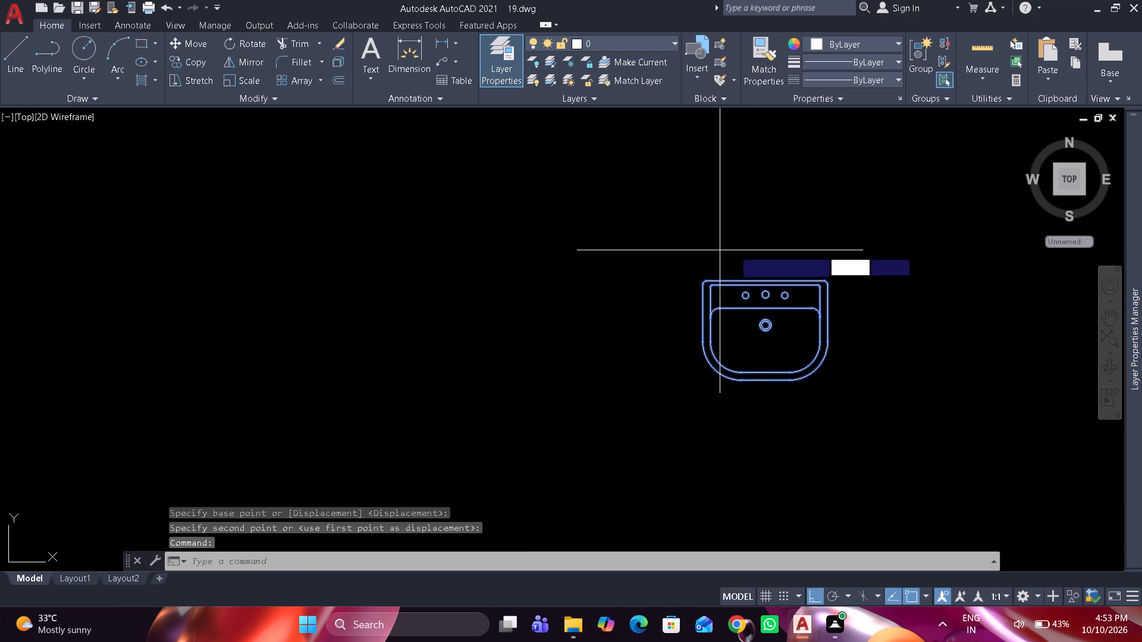
pyautogui.moveTo(765, 272); pyautogui.dragTo(761, 256)
pyautogui.write('c')
pyautogui.press('space')
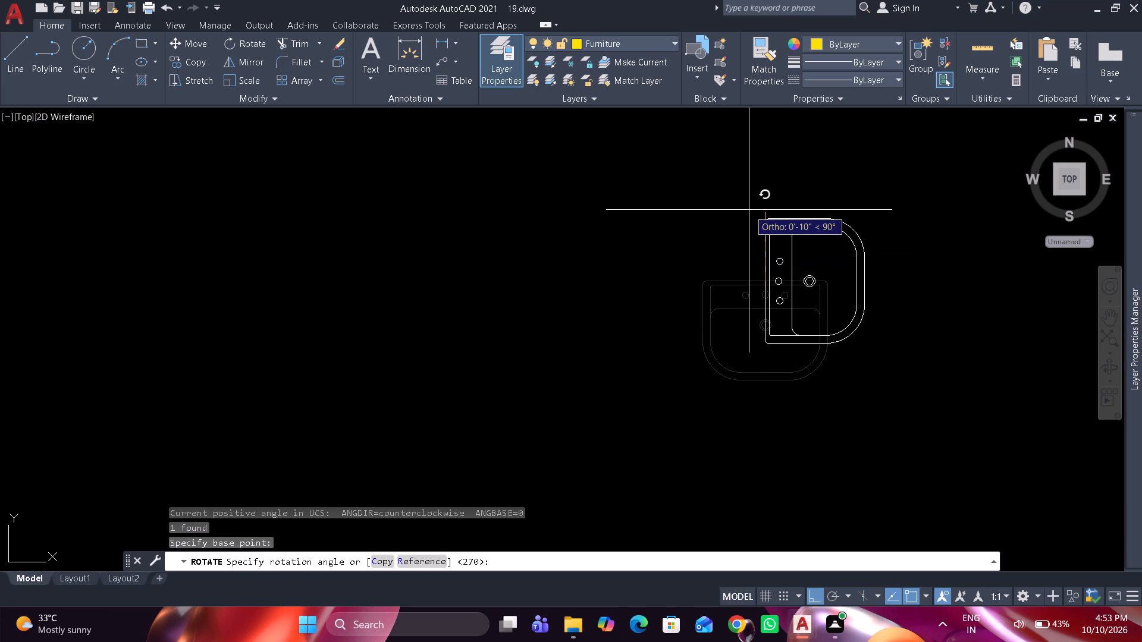
pyautogui.click(749, 210)
# Move the rotated washbasin copy against the narrow southwest room's west wall, between the toilet and the furniture rectangle.
pyautogui.click(760, 238)
pyautogui.write('m')
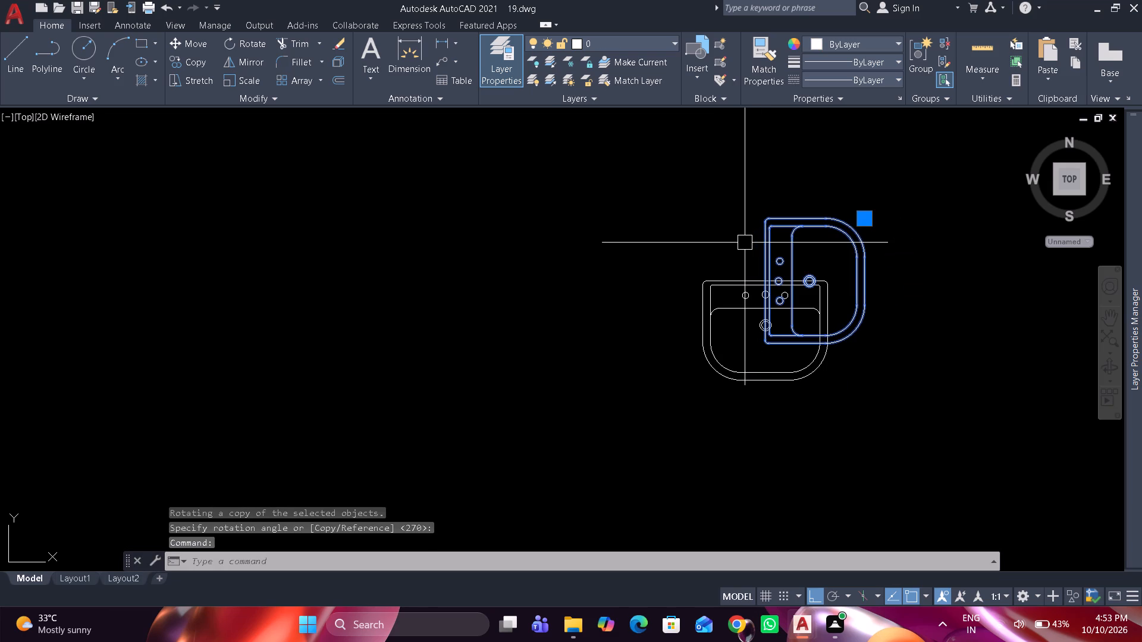
pyautogui.press('space')
pyautogui.scroll(2, 759, 268)
pyautogui.click(777, 297)
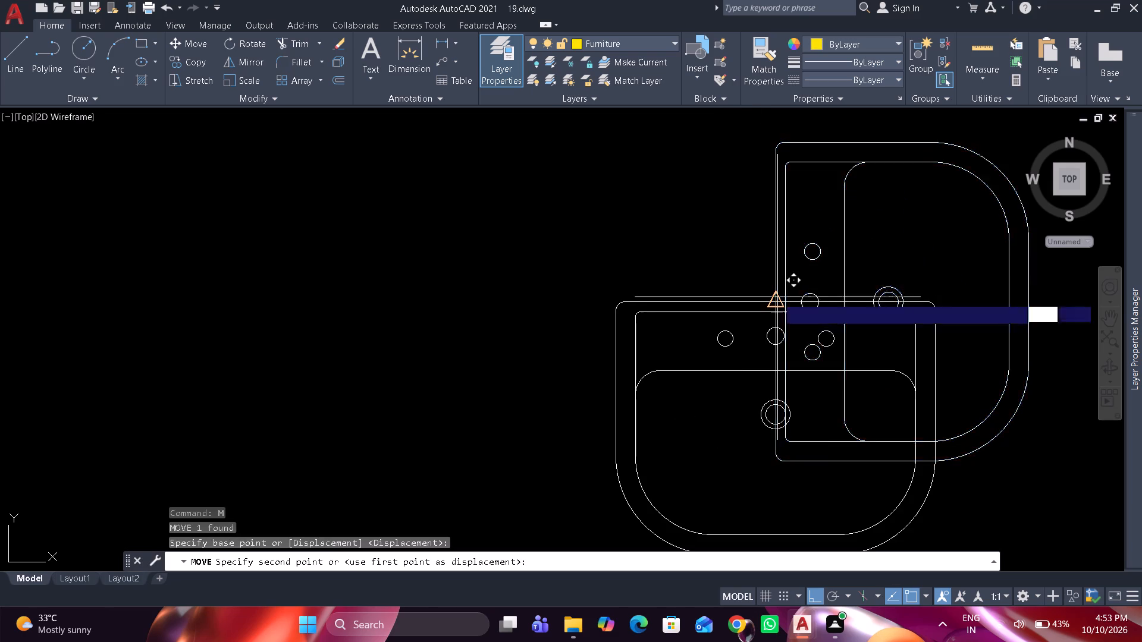
pyautogui.scroll(-13, 719, 272)
pyautogui.scroll(2, 547, 358)
pyautogui.scroll(2, 447, 420)
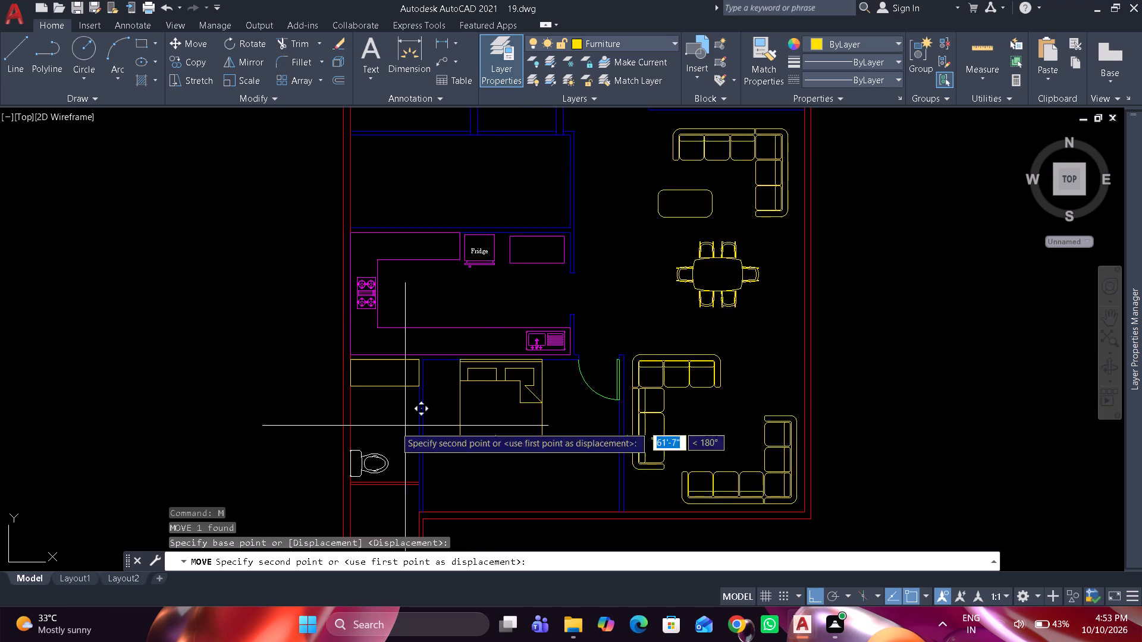
pyautogui.click(324, 410)
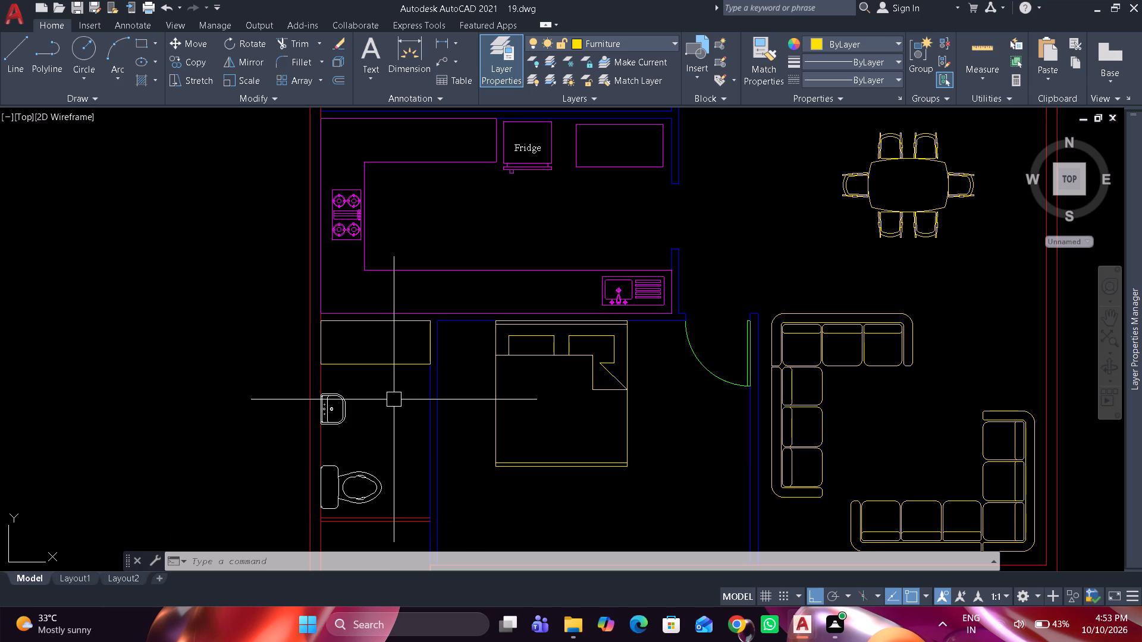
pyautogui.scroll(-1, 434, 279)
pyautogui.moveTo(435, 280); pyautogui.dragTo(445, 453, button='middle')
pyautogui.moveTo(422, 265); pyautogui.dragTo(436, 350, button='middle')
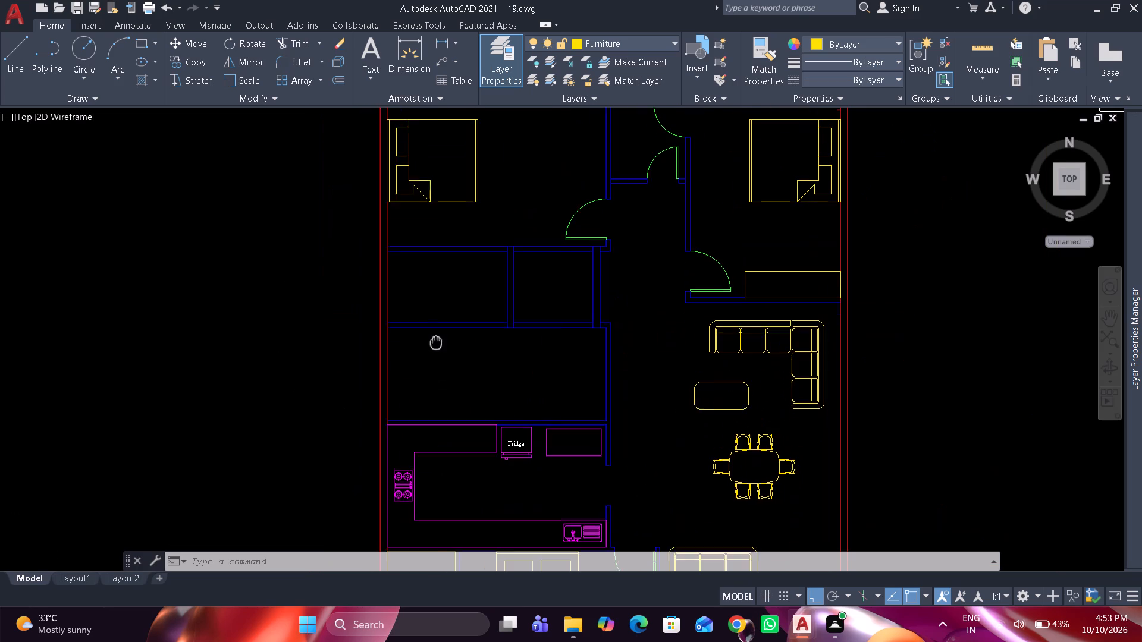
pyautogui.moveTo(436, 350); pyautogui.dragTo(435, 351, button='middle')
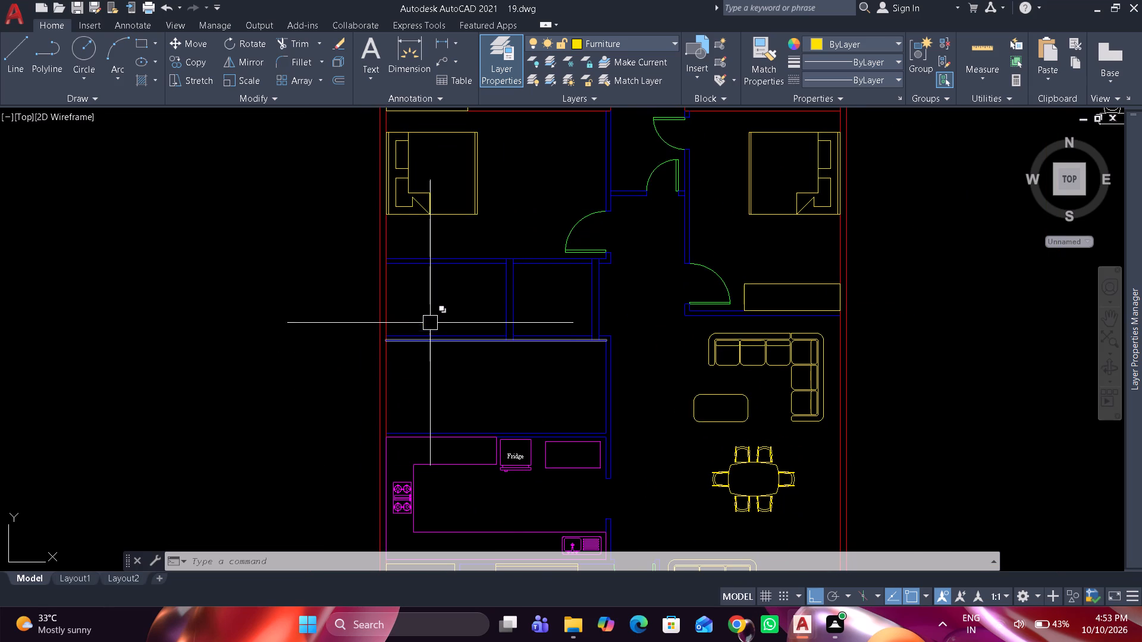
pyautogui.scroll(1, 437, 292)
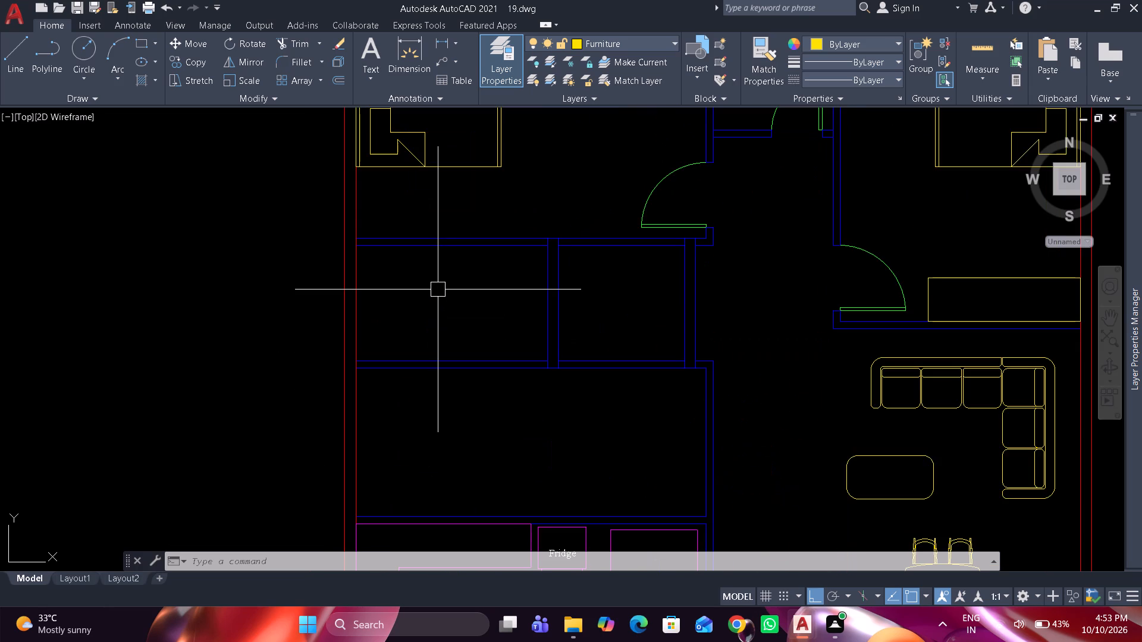
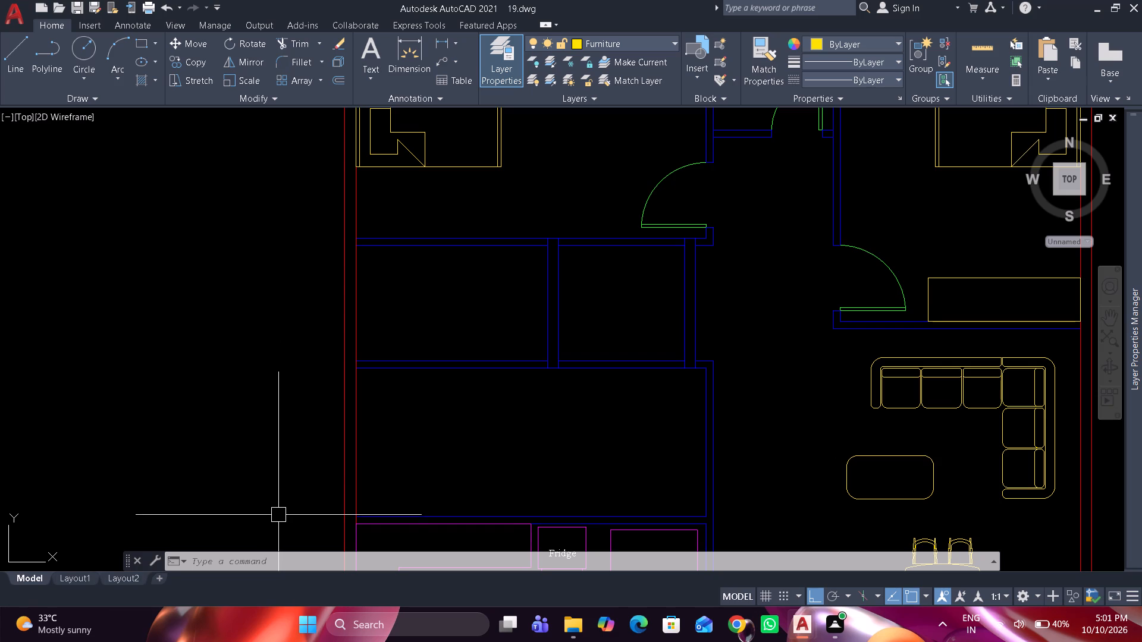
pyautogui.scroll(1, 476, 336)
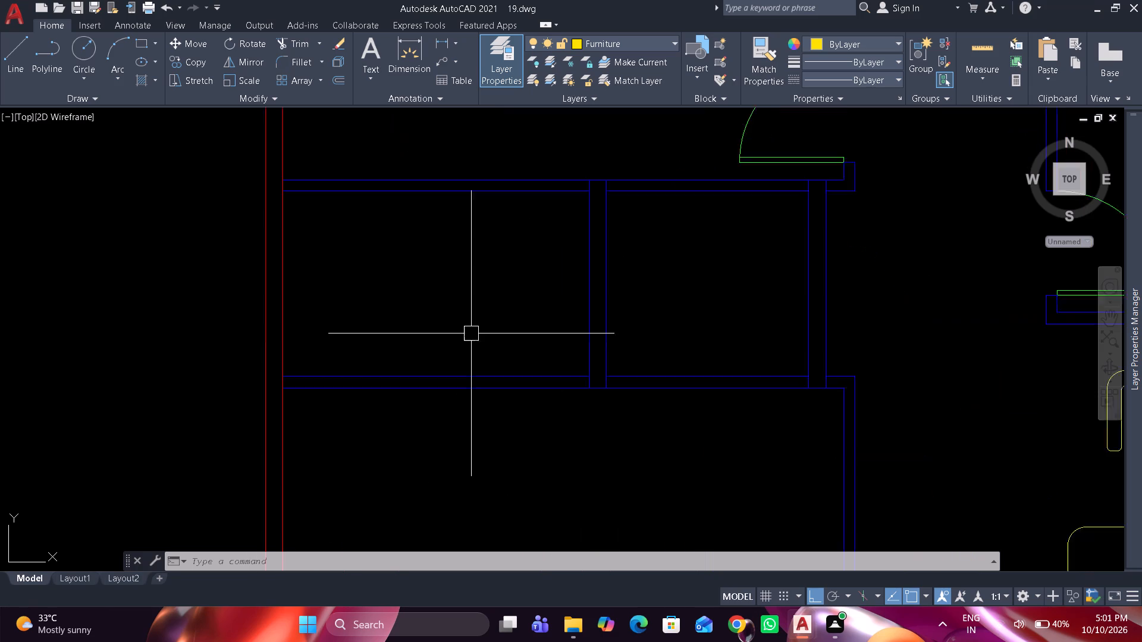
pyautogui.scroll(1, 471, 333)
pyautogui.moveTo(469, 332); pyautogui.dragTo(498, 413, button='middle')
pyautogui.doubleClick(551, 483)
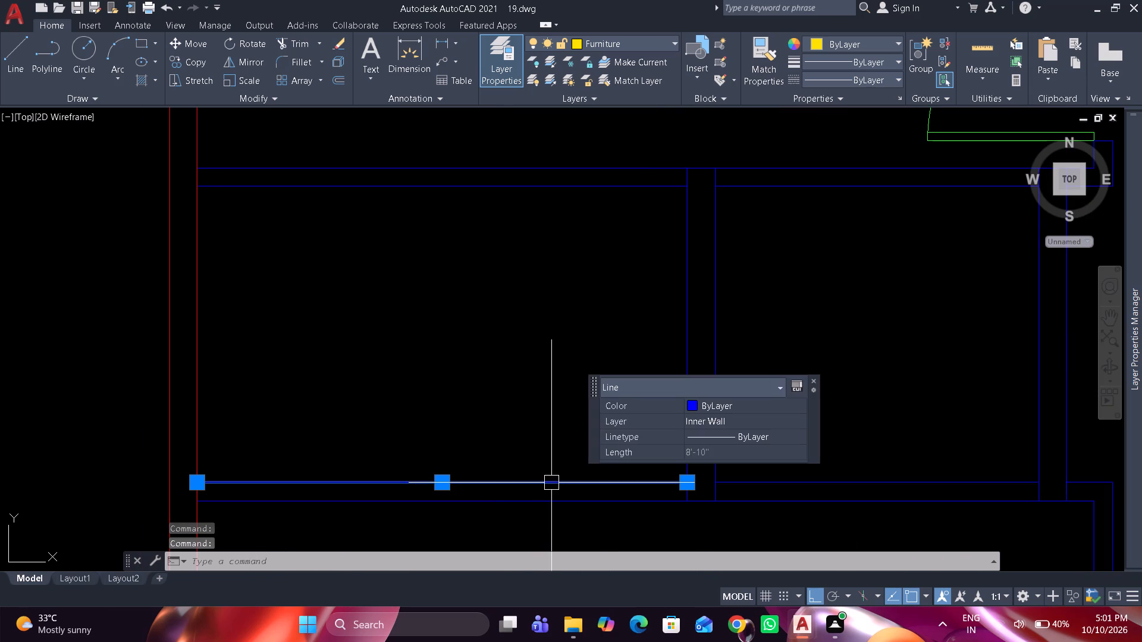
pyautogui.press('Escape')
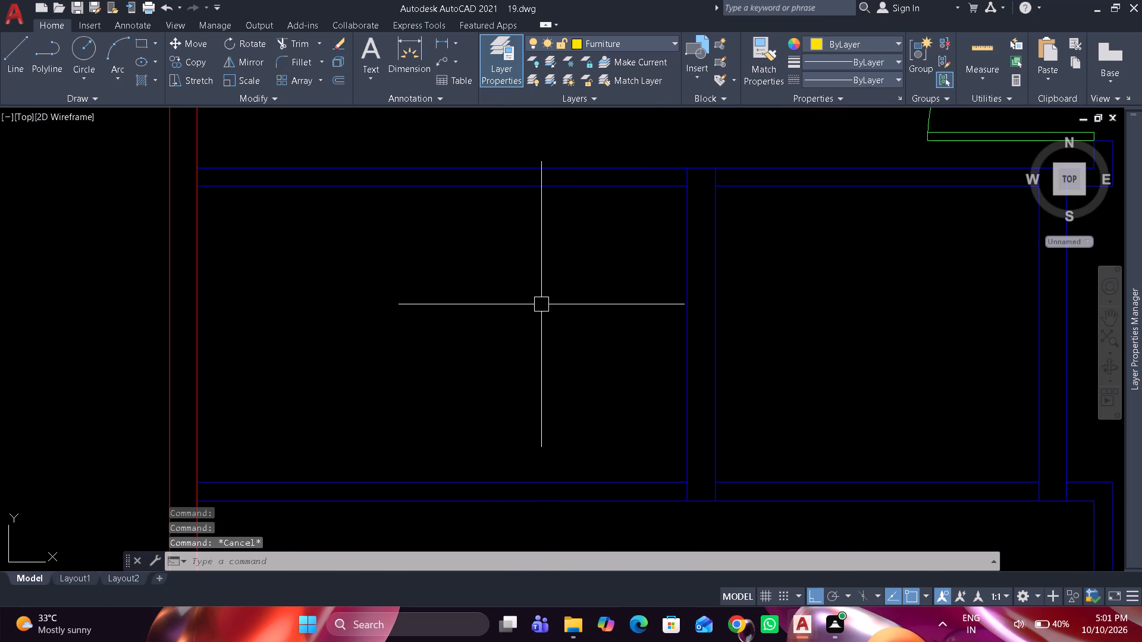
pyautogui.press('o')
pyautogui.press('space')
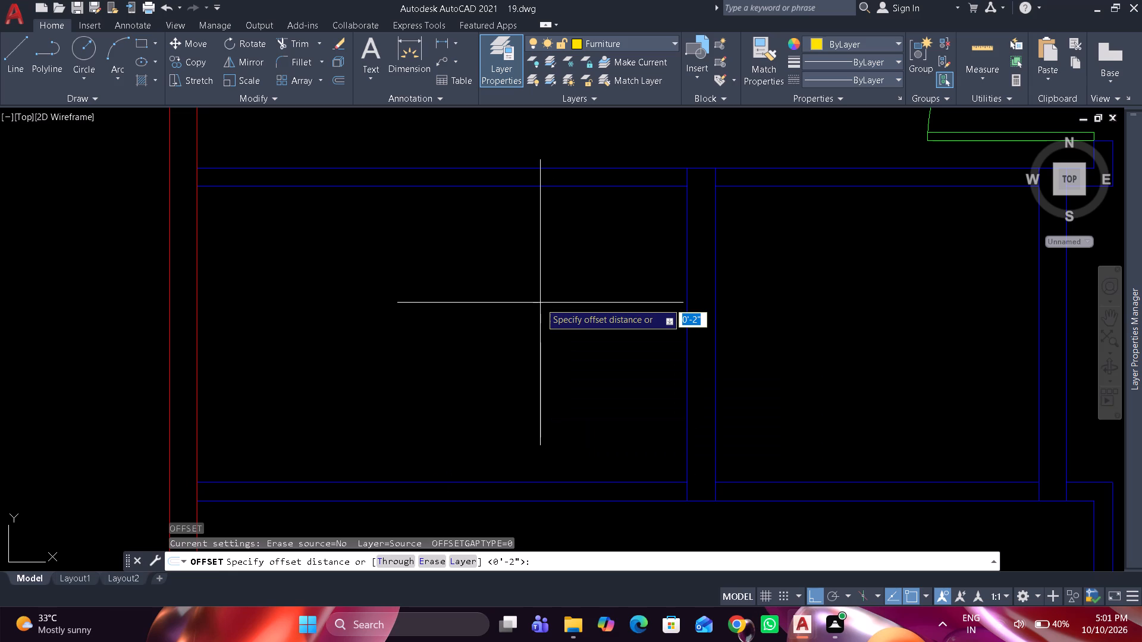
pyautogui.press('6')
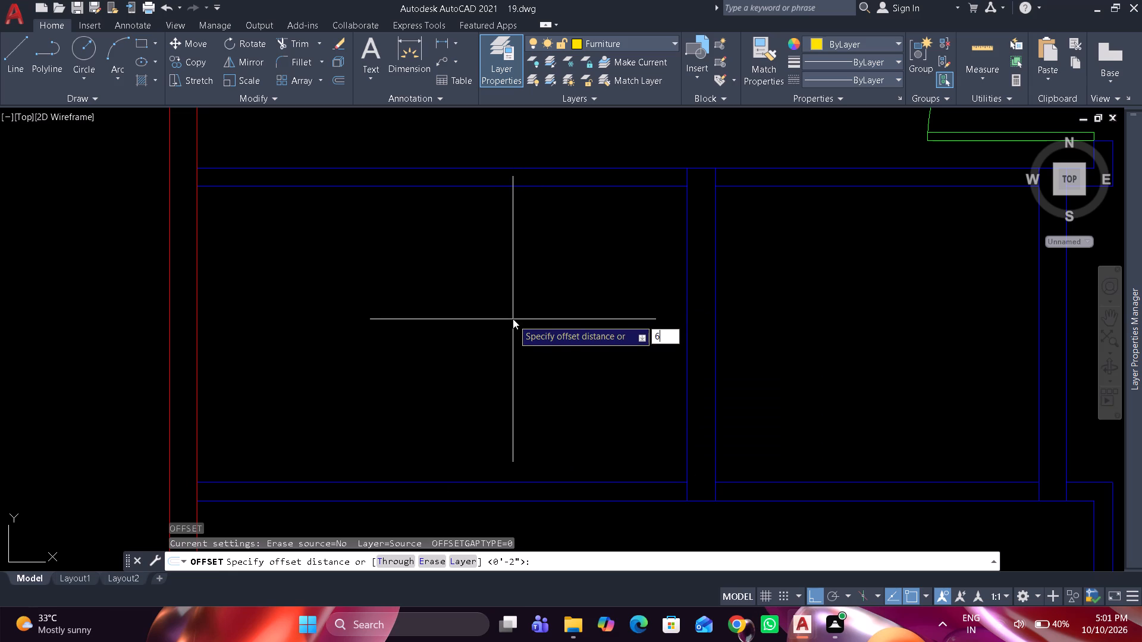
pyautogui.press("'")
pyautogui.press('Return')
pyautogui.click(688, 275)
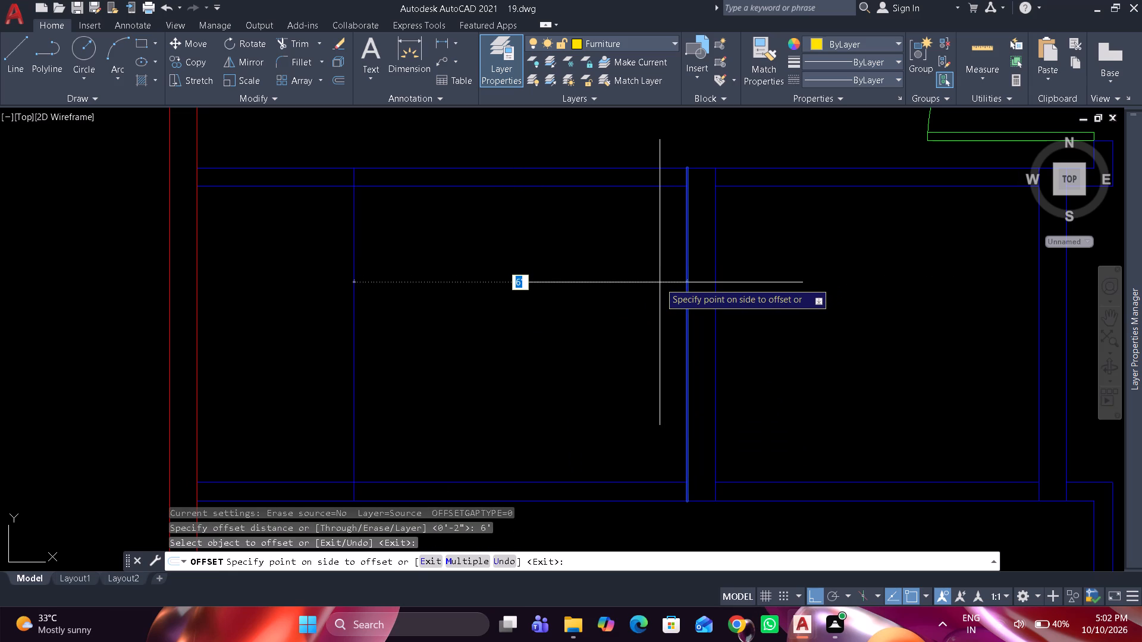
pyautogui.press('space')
# Offset the inner wall line between the two small rooms by 5' into the room beside the outer wall.
pyautogui.press('space')
pyautogui.write("5'")
pyautogui.press('Return')
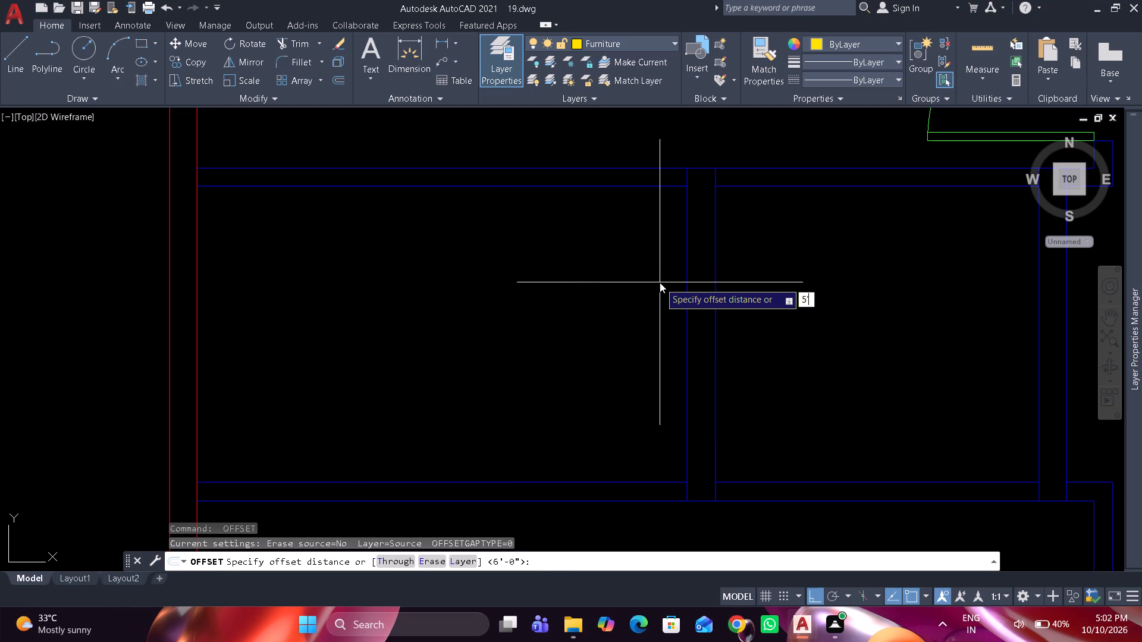
pyautogui.moveTo(691, 279); pyautogui.dragTo(678, 282)
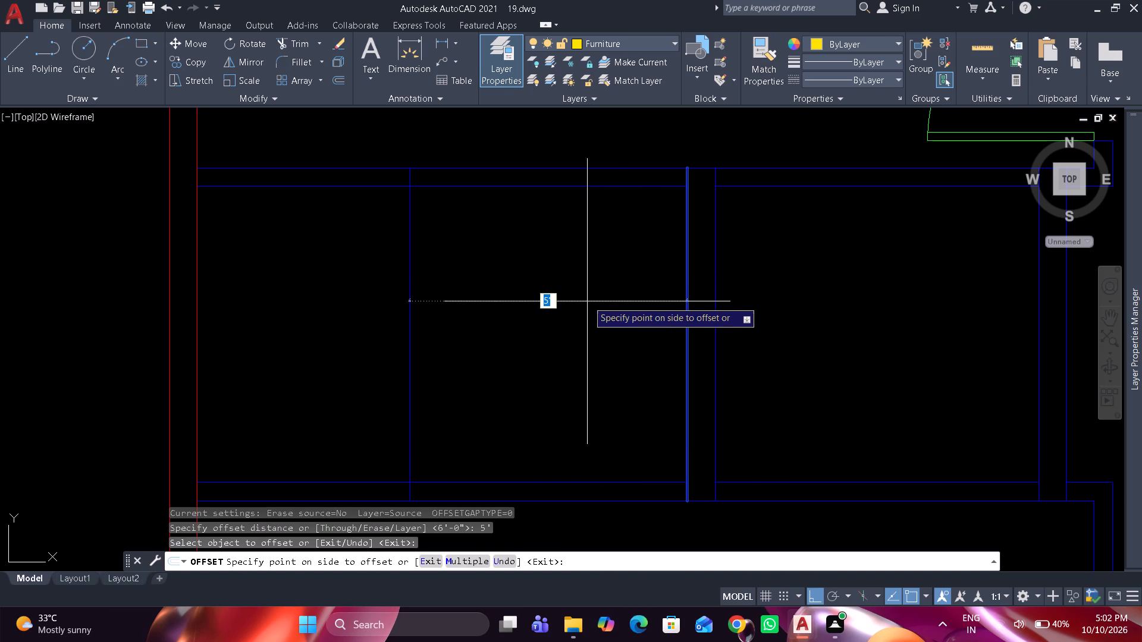
pyautogui.click(542, 304)
pyautogui.press('space')
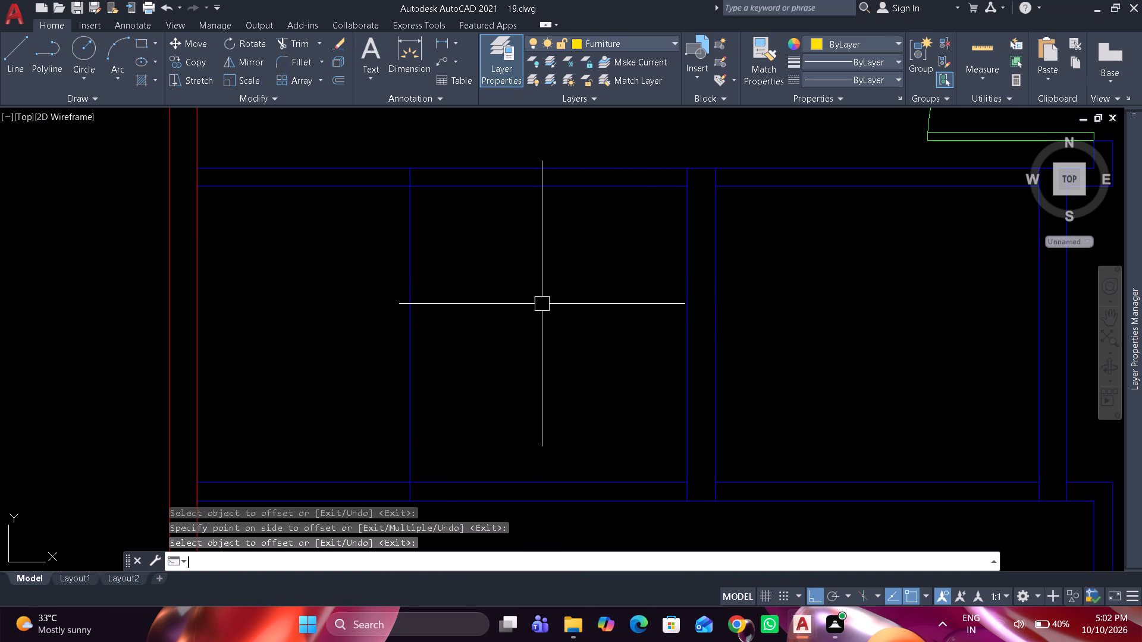
# Offset the new partition line by 2" towards the outer wall to give the partition its thickness.
pyautogui.press('space')
pyautogui.write('2"')
pyautogui.press('Return')
pyautogui.click(403, 337)
pyautogui.click(340, 343)
pyautogui.press('space')
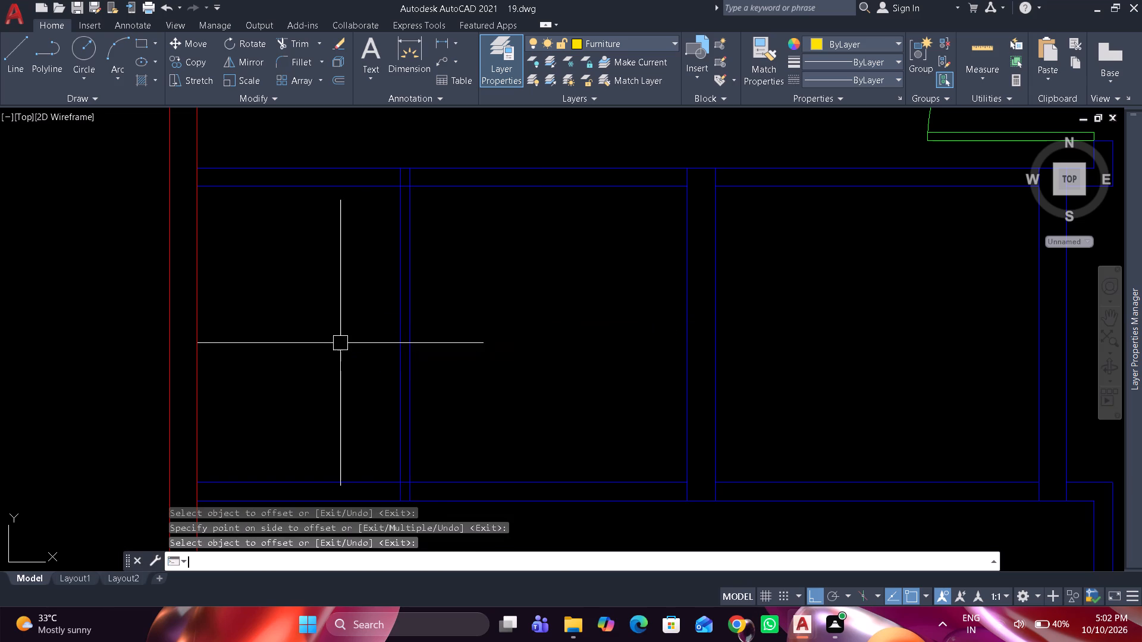
# Trim both partition lines where they run into the room's upper and lower walls.
pyautogui.write('tr')
pyautogui.press('space')
pyautogui.scroll(2, 384, 180)
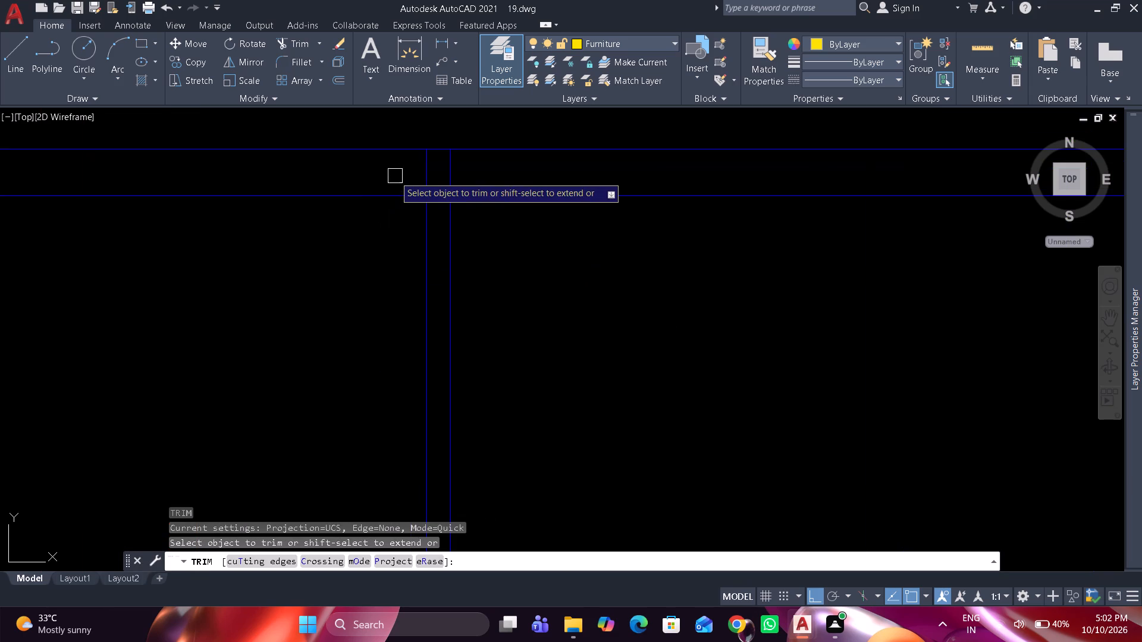
pyautogui.moveTo(396, 175); pyautogui.dragTo(512, 182)
pyautogui.scroll(-3, 512, 182)
pyautogui.scroll(3, 505, 414)
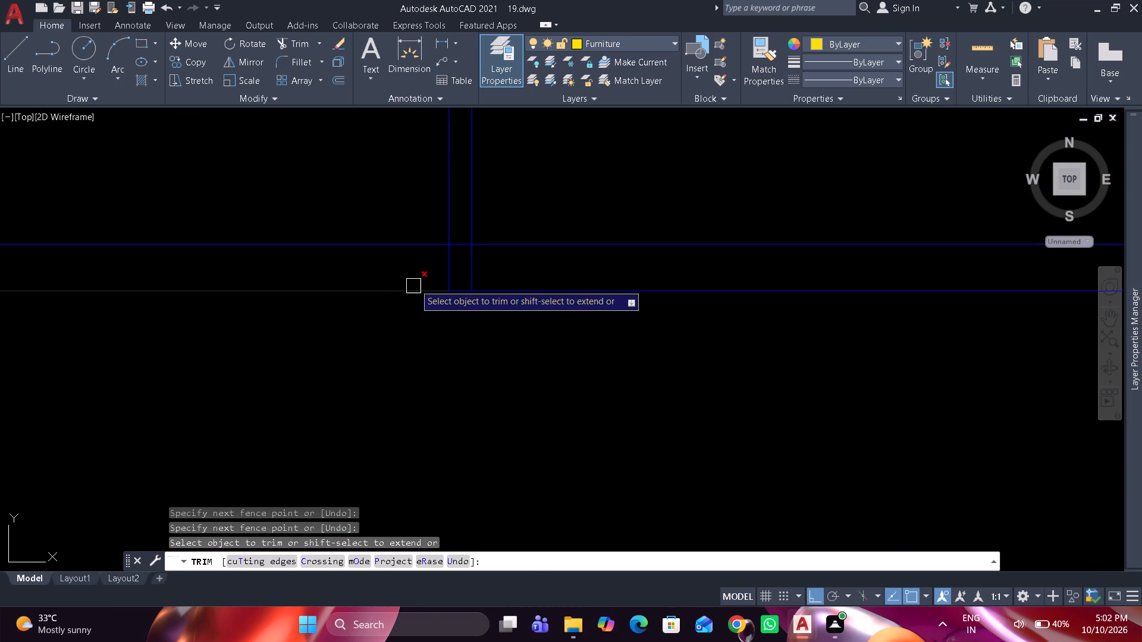
pyautogui.moveTo(435, 265); pyautogui.dragTo(500, 276)
pyautogui.press('space')
# Quick-measure the clear sizes of the two compartments on either side of the new partition.
pyautogui.scroll(-1, 500, 276)
pyautogui.moveTo(509, 284); pyautogui.dragTo(601, 425, button='middle')
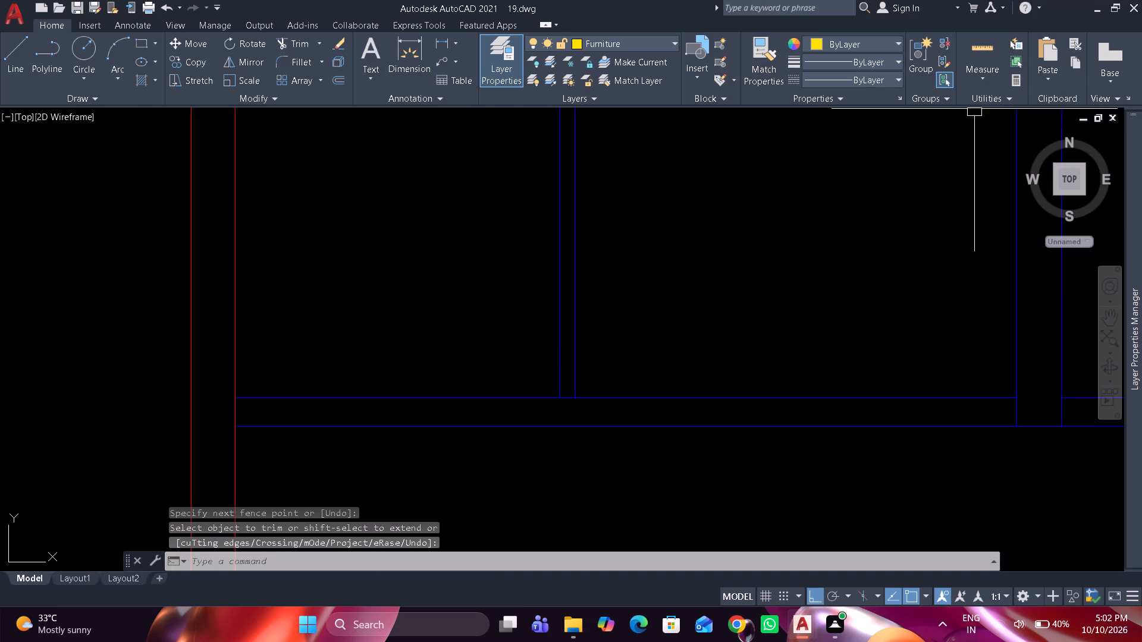
pyautogui.click(981, 85)
pyautogui.click(989, 114)
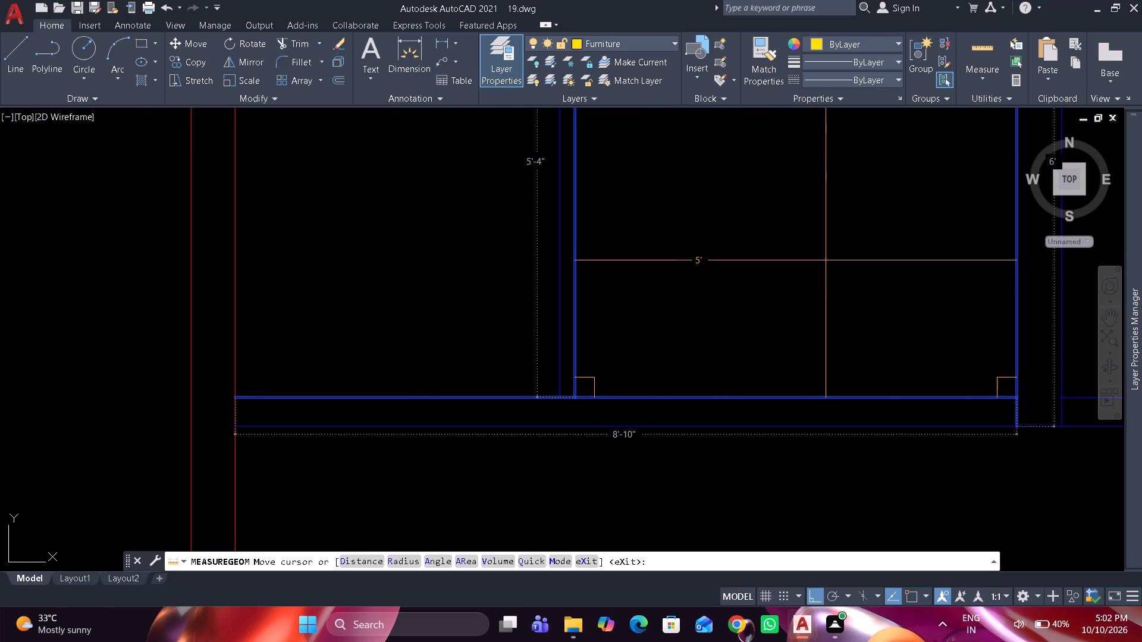
pyautogui.scroll(-2, 497, 250)
pyautogui.moveTo(497, 250); pyautogui.dragTo(503, 294, button='middle')
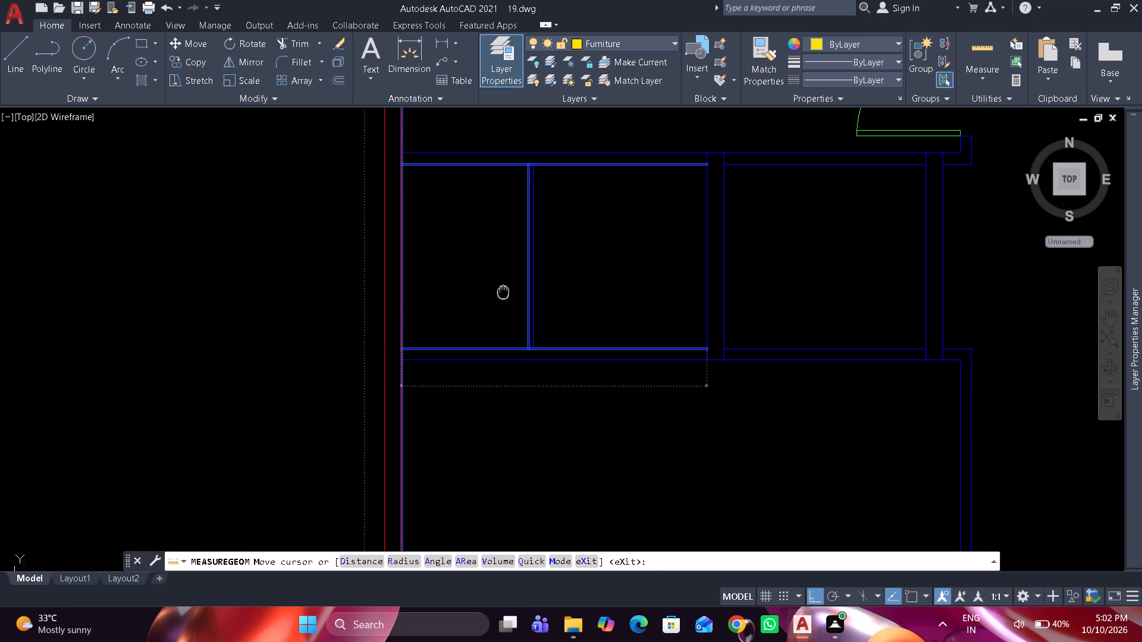
pyautogui.moveTo(503, 294); pyautogui.dragTo(503, 295, button='middle')
pyautogui.moveTo(496, 279); pyautogui.dragTo(502, 303, button='middle')
pyautogui.scroll(1, 502, 303)
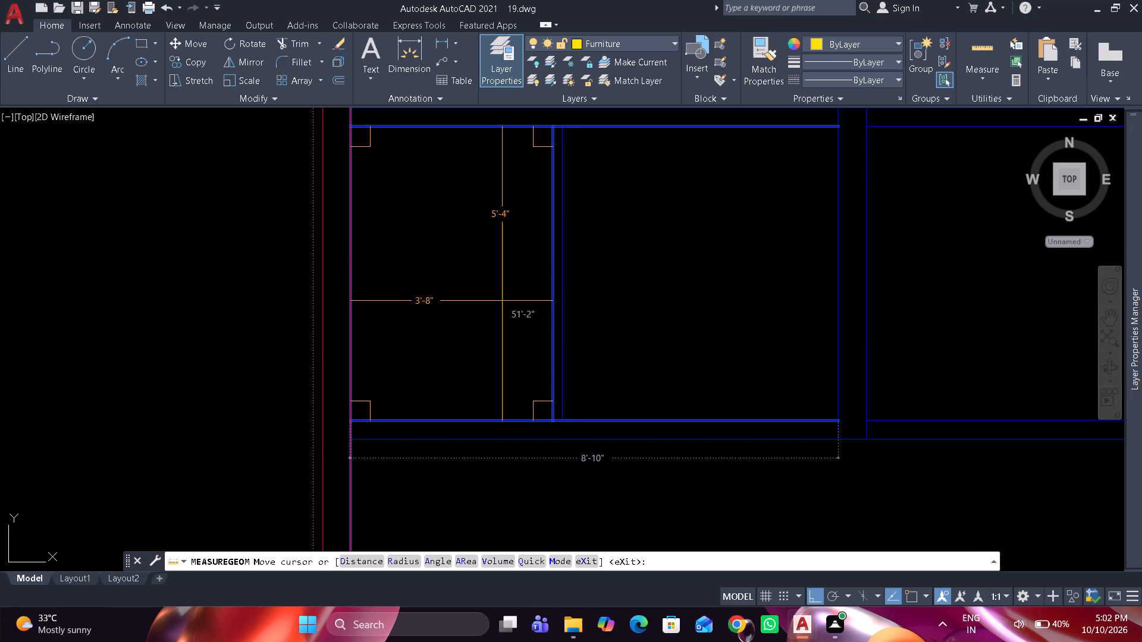
pyautogui.press('Escape')
# Move both partition lines 4" towards the outer wall.
pyautogui.moveTo(579, 313); pyautogui.dragTo(545, 298)
pyautogui.click(508, 297)
pyautogui.press('m')
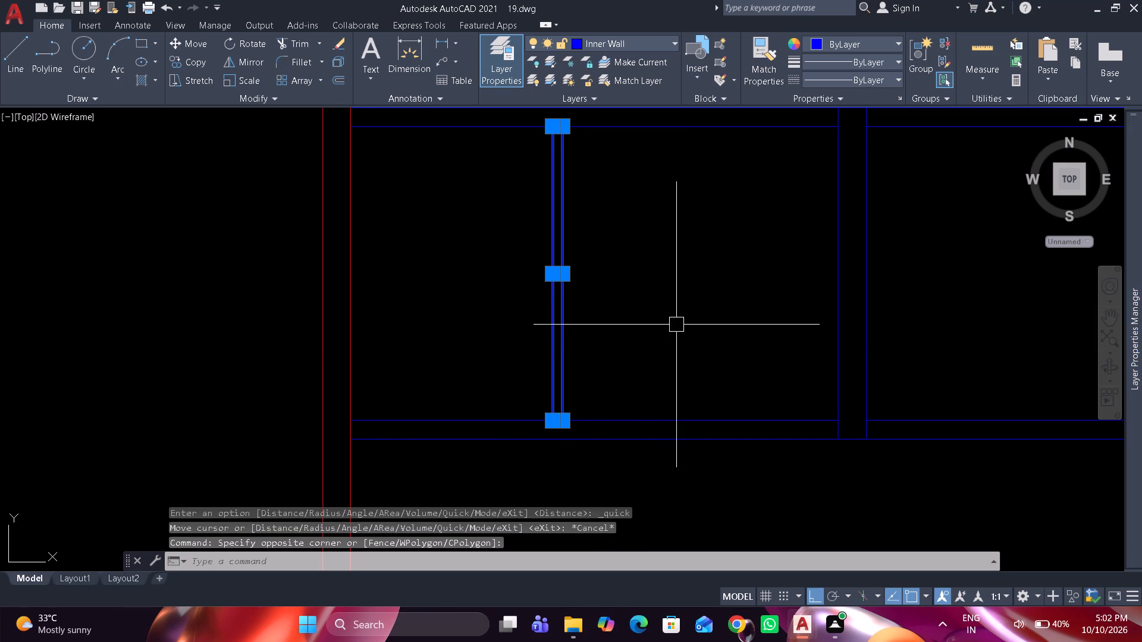
pyautogui.press('space')
pyautogui.click(679, 324)
pyautogui.write('4"')
pyautogui.press('Return')
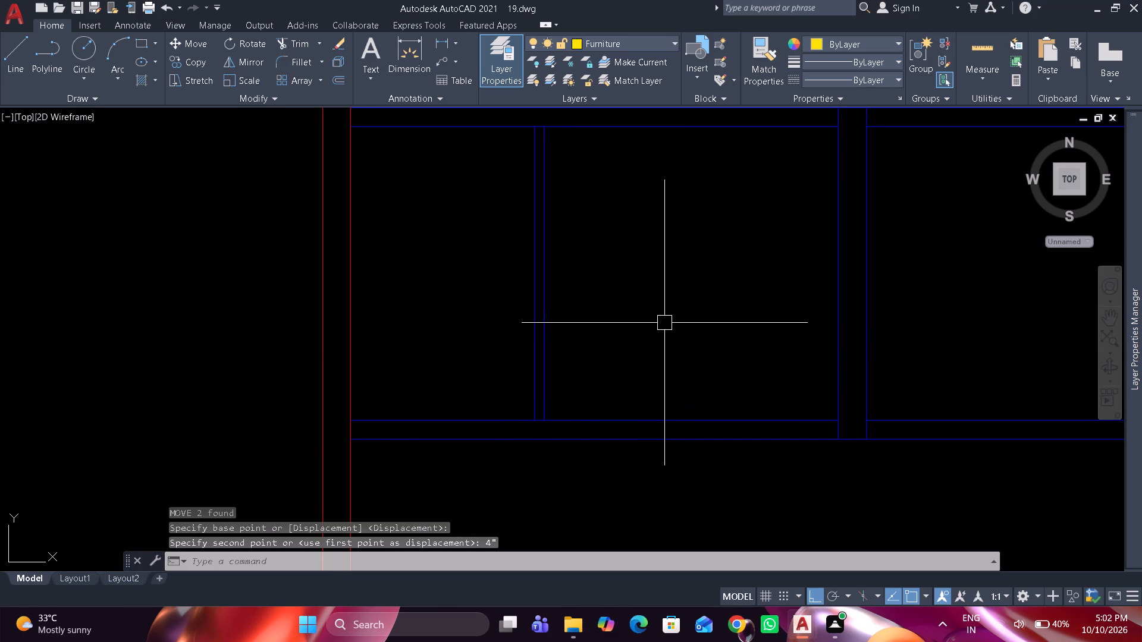
# Quick-measure the narrow compartment between the partition and the outer wall.
pyautogui.click(964, 49)
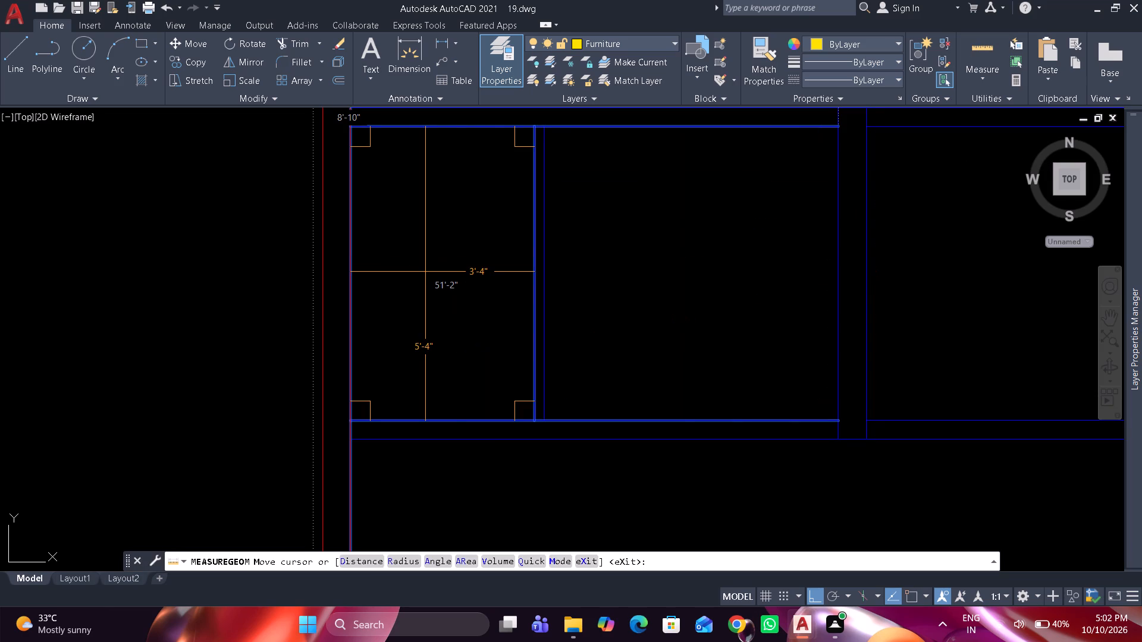
pyautogui.press('space')
# Copy the toilet symbol from outside the plan into the larger compartment, with its tank against the lower wall.
pyautogui.scroll(-1, 428, 272)
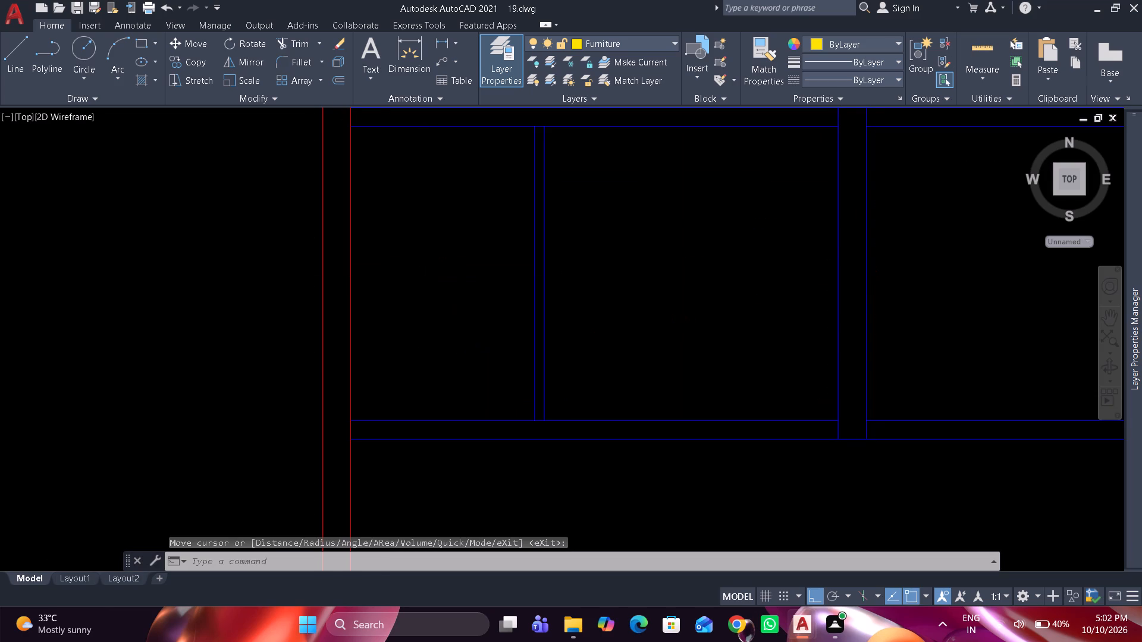
pyautogui.scroll(-4, 449, 266)
pyautogui.scroll(2, 914, 155)
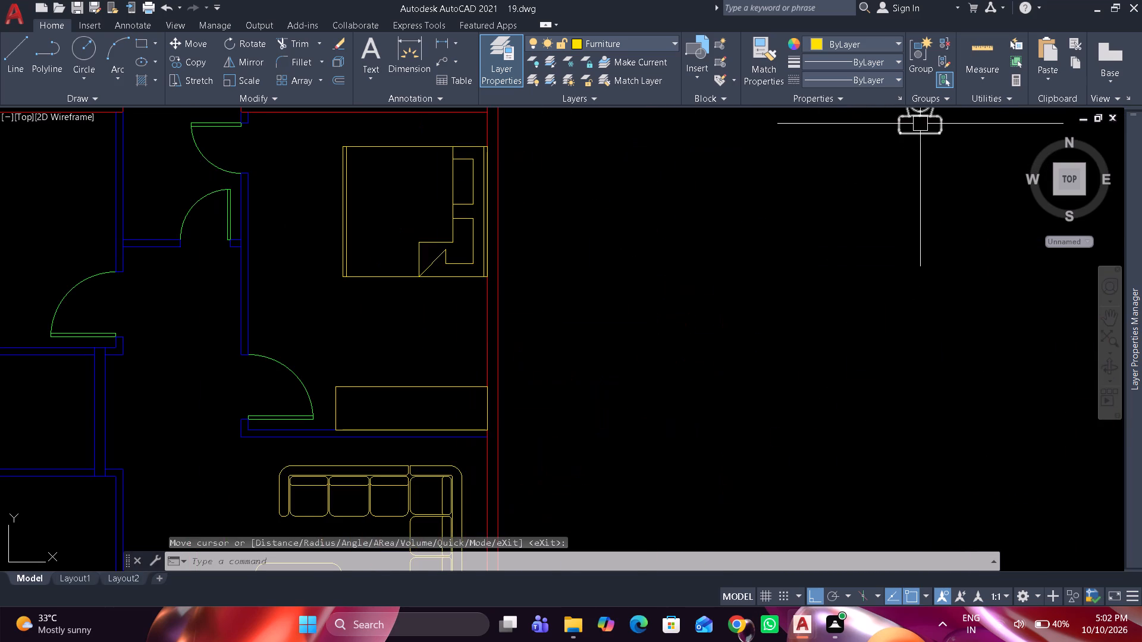
pyautogui.click(921, 121)
pyautogui.write('co')
pyautogui.press('space')
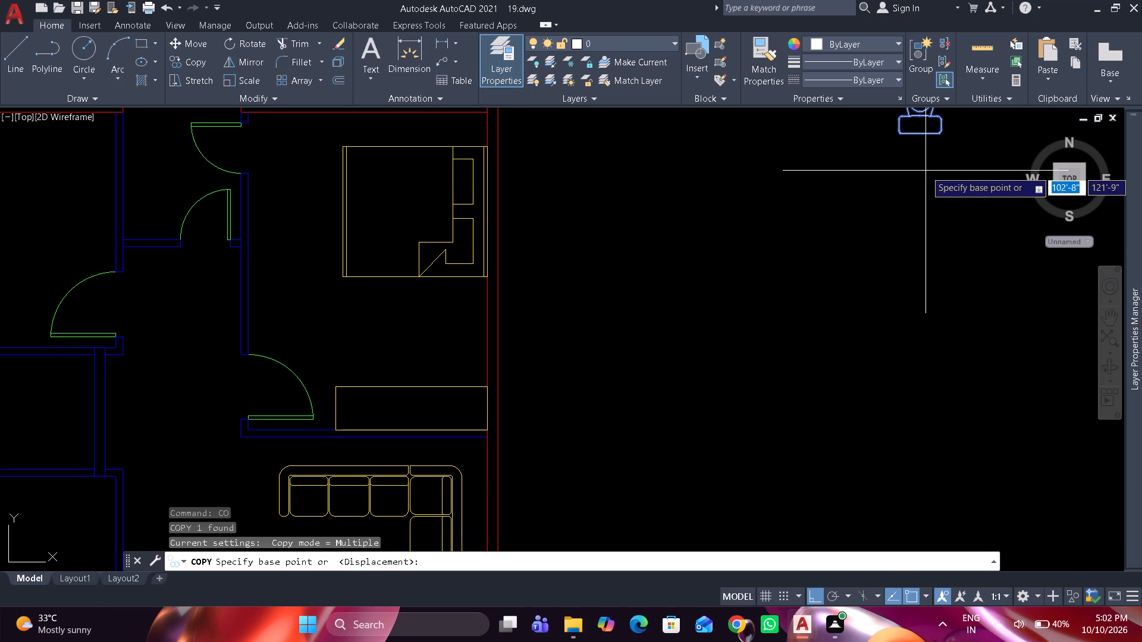
pyautogui.click(922, 144)
pyautogui.scroll(-1, 620, 251)
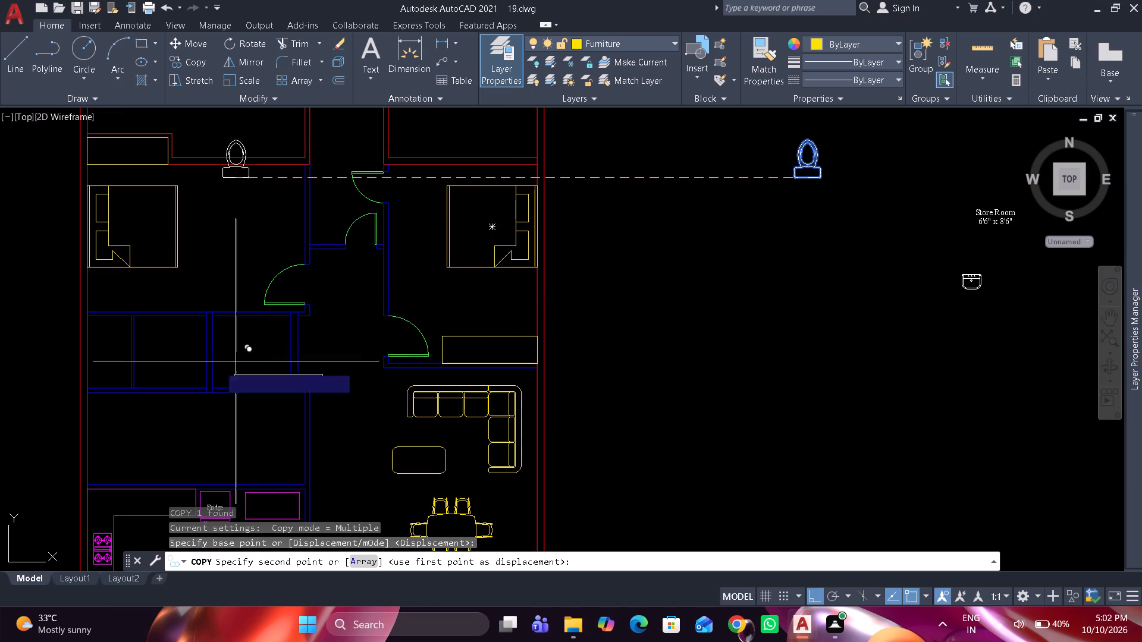
pyautogui.scroll(2, 177, 383)
pyautogui.click(148, 394)
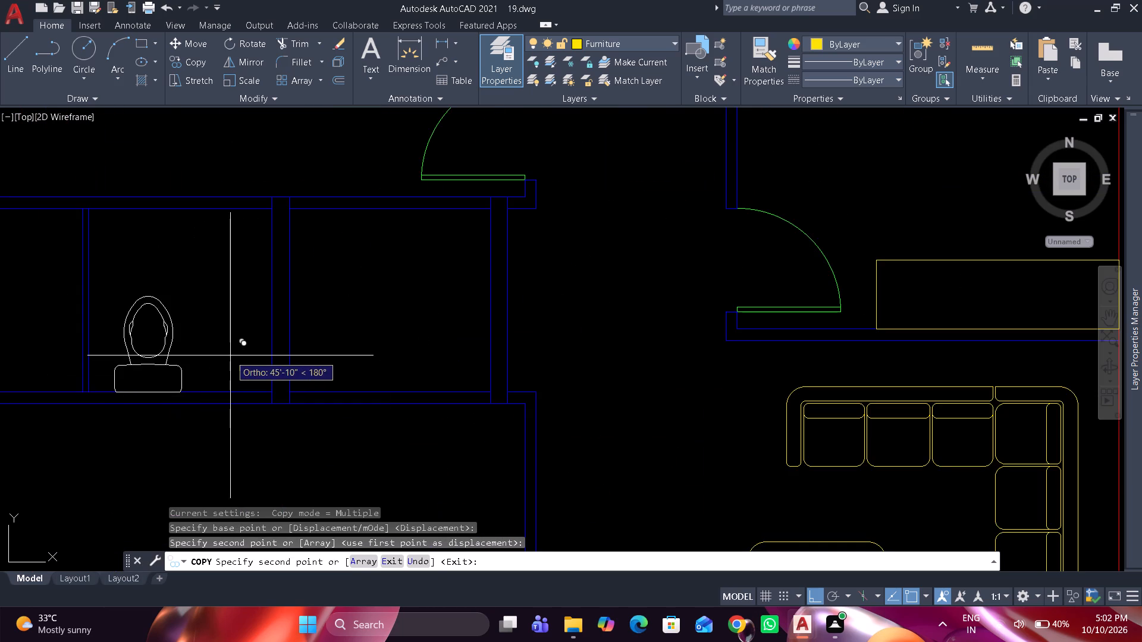
pyautogui.scroll(-1, 232, 355)
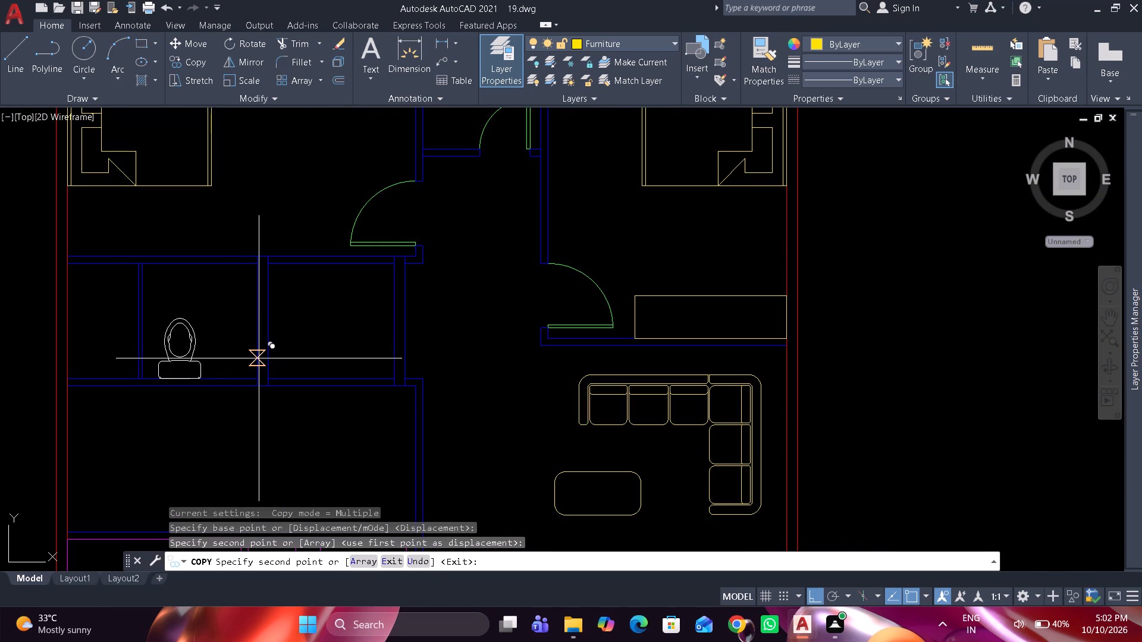
pyautogui.press('space')
# Mirror the washbasin below the Store Room label across a horizontal line above it, keeping the original.
pyautogui.scroll(-2, 259, 358)
pyautogui.scroll(3, 860, 293)
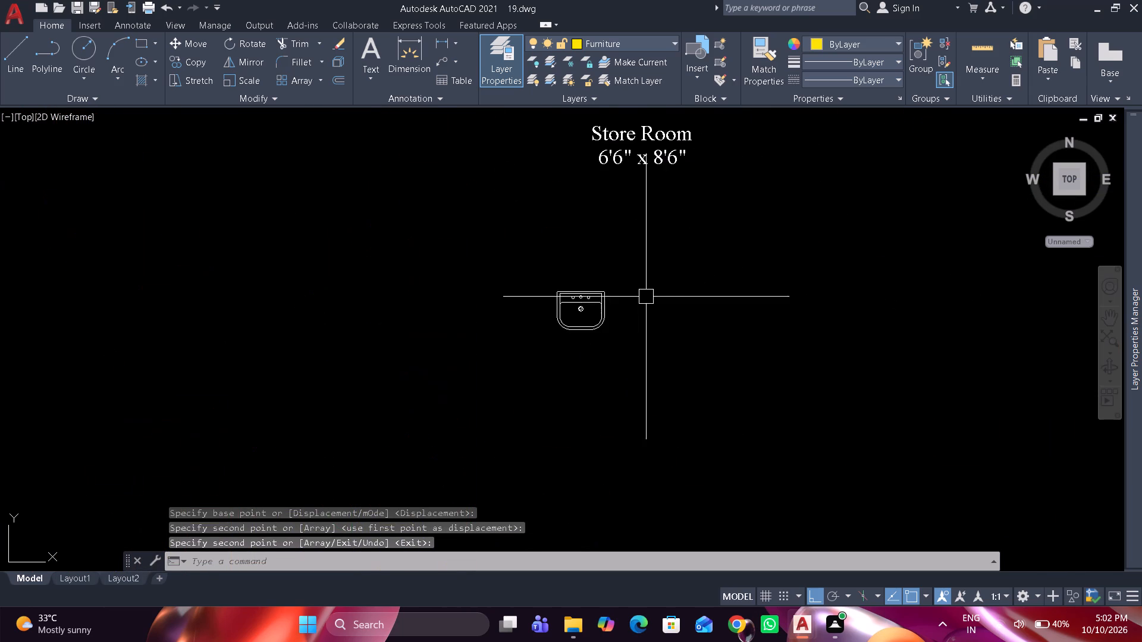
pyautogui.click(610, 307)
pyautogui.write('mi')
pyautogui.press('space')
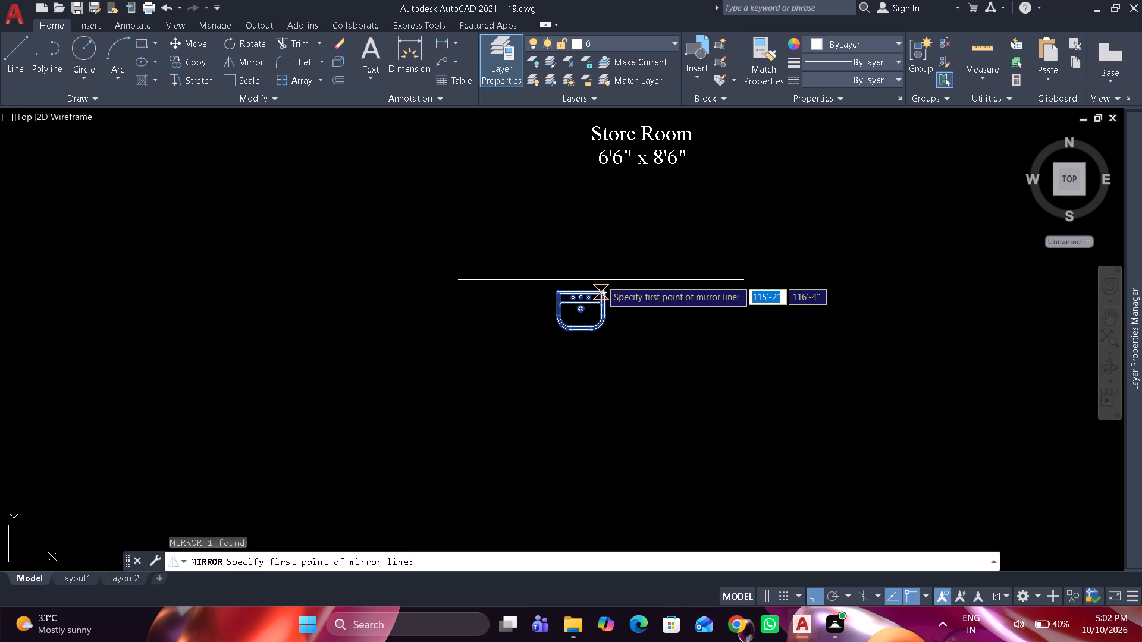
pyautogui.moveTo(626, 266); pyautogui.dragTo(657, 259)
pyautogui.click(713, 255)
pyautogui.press('space')
# Move the mirrored washbasin from its back-edge midpoint to the compartment's lower wall, beside the toilet.
pyautogui.click(619, 233)
pyautogui.click(593, 241)
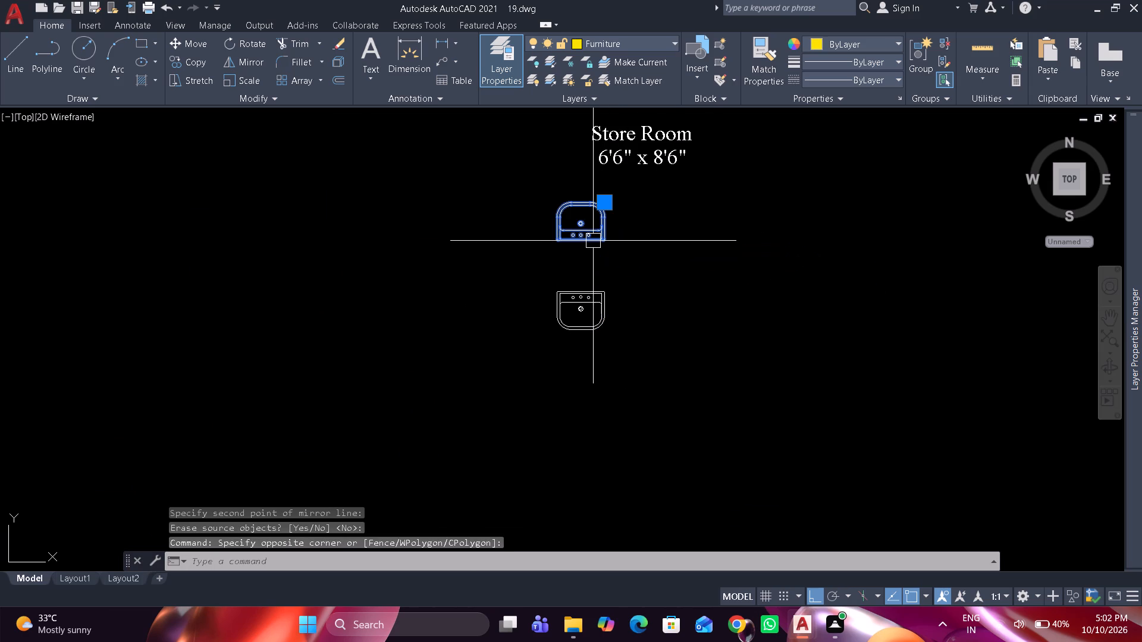
pyautogui.write('m')
pyautogui.press('space')
pyautogui.scroll(4, 593, 241)
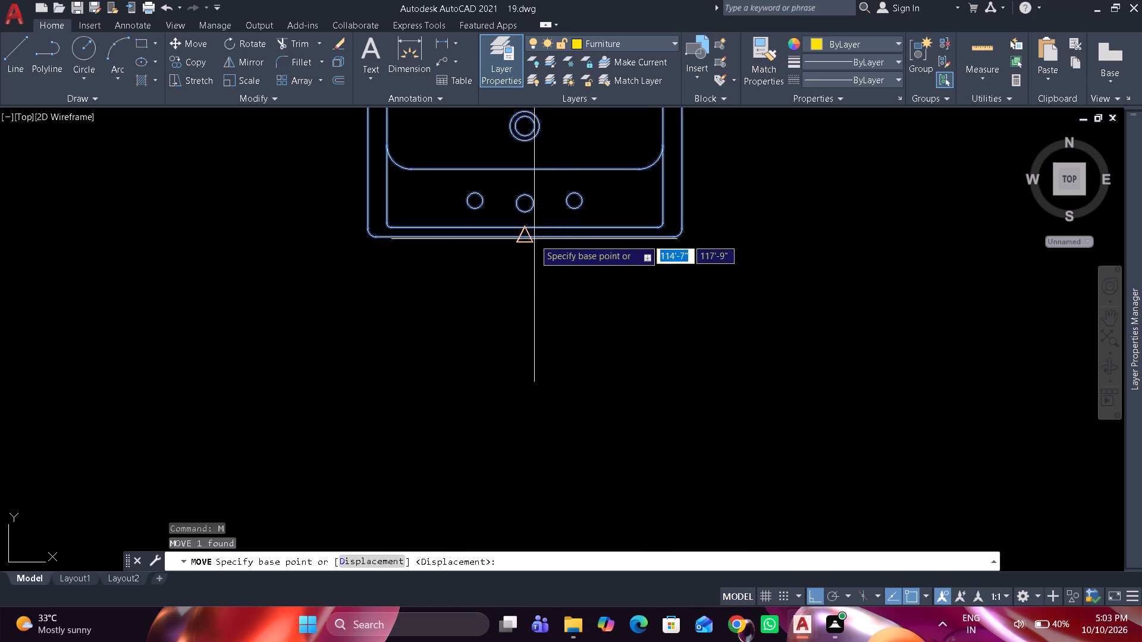
pyautogui.click(534, 239)
pyautogui.scroll(-6, 522, 263)
pyautogui.scroll(-2, 330, 330)
pyautogui.moveTo(330, 330); pyautogui.dragTo(826, 295, button='middle')
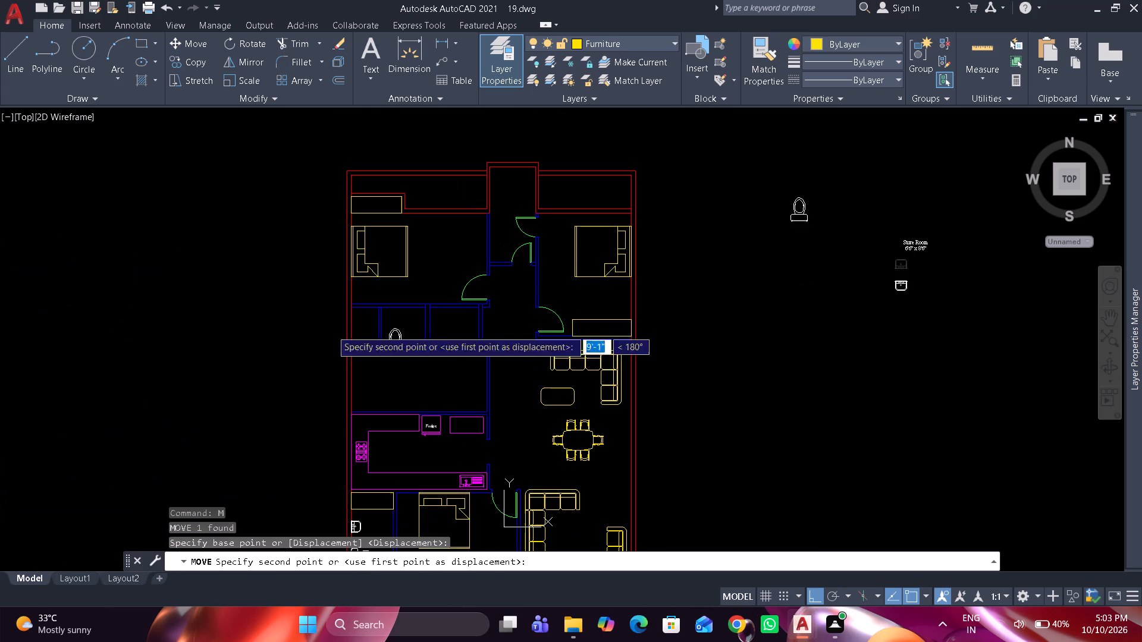
pyautogui.scroll(4, 391, 367)
pyautogui.click(538, 278)
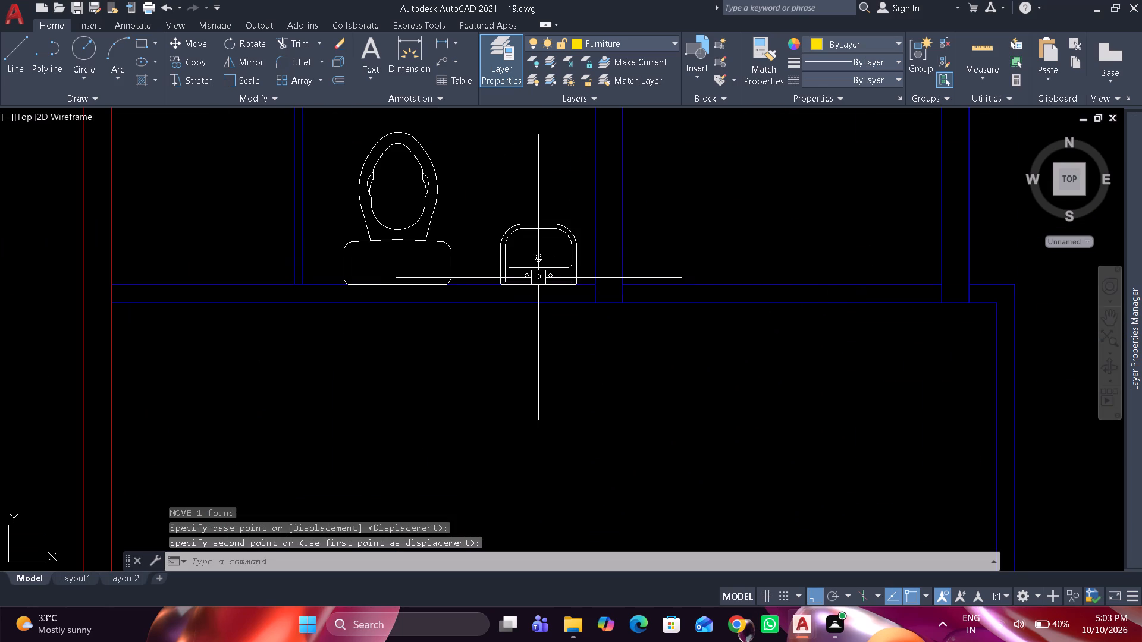
# Mirror the corridor door with the vertical leaf across a horizontal line below it, keeping the original.
pyautogui.scroll(-2, 478, 306)
pyautogui.moveTo(478, 309); pyautogui.dragTo(494, 366, button='middle')
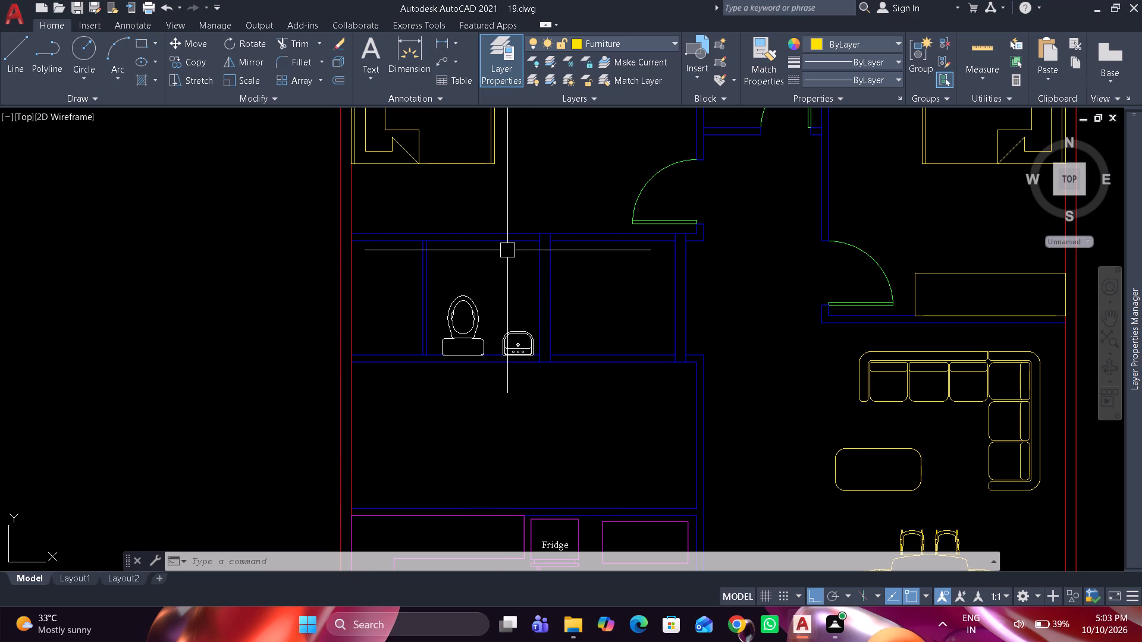
pyautogui.scroll(-1, 506, 250)
pyautogui.moveTo(506, 250); pyautogui.dragTo(513, 370, button='middle')
pyautogui.scroll(3, 516, 354)
pyautogui.scroll(-3, 517, 352)
pyautogui.scroll(1, 616, 317)
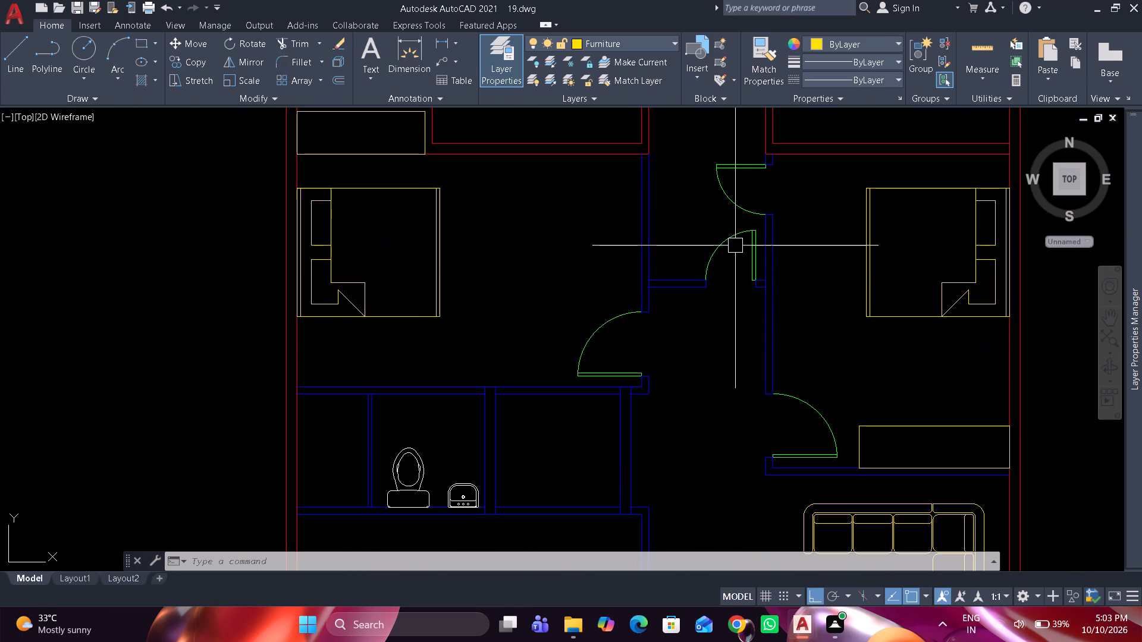
pyautogui.click(733, 241)
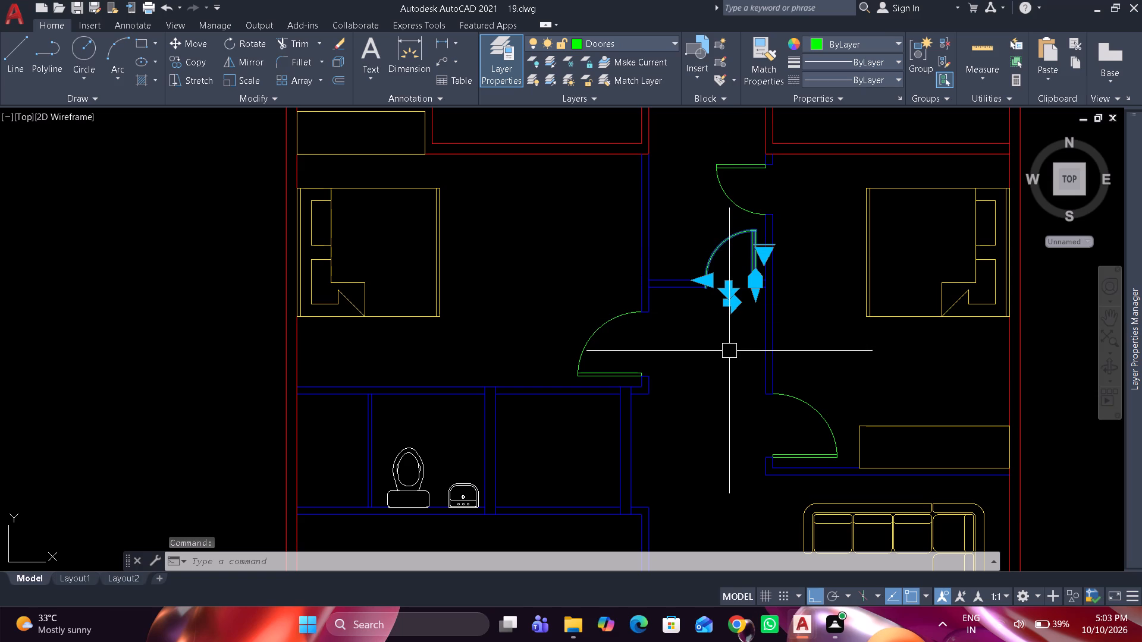
pyautogui.write('mi')
pyautogui.press('space')
pyautogui.click(741, 328)
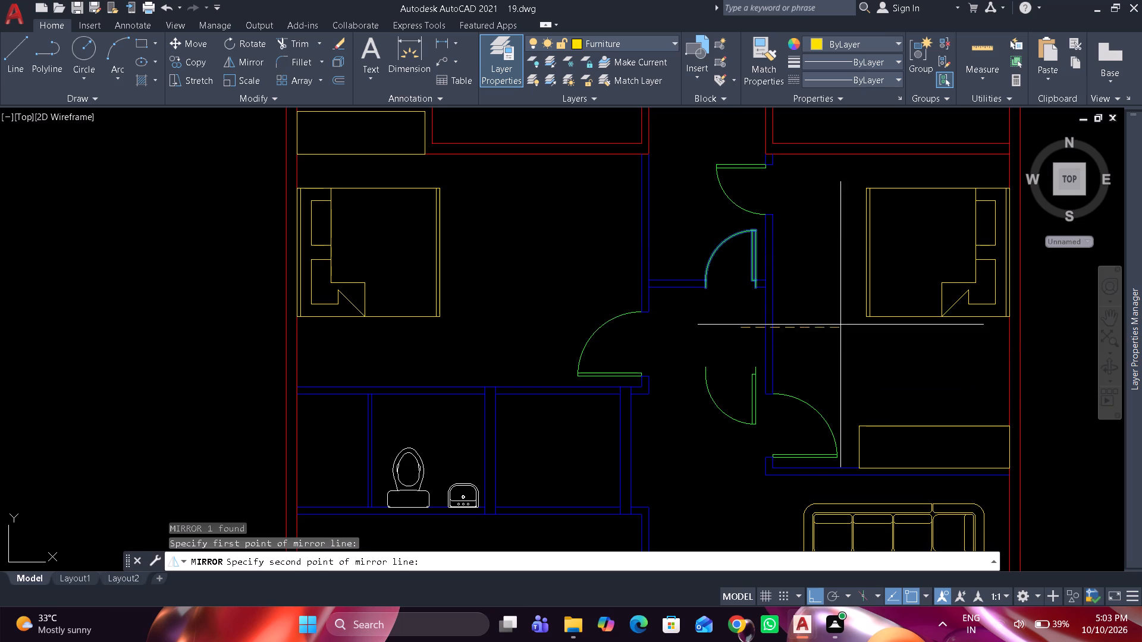
pyautogui.click(849, 323)
pyautogui.press('space')
# Move the mirrored door by its hinge corner to the small bathroom's upper wall, where it meets the partition beside the washbasin.
pyautogui.click(742, 411)
pyautogui.click(700, 430)
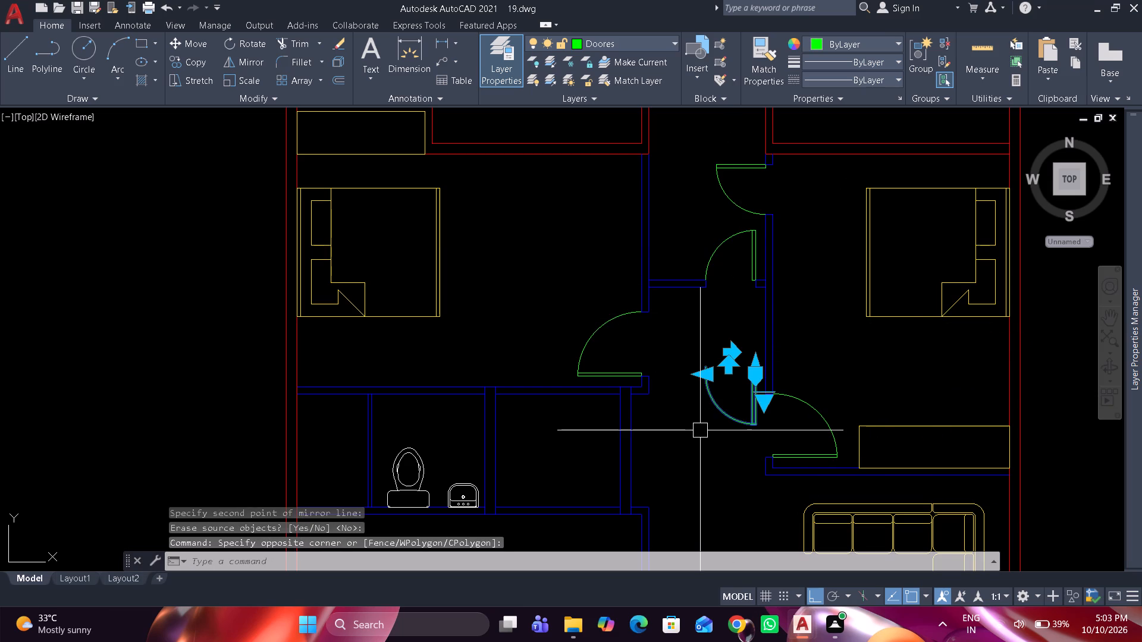
pyautogui.press('m')
pyautogui.press('space')
pyautogui.scroll(4, 772, 368)
pyautogui.click(679, 427)
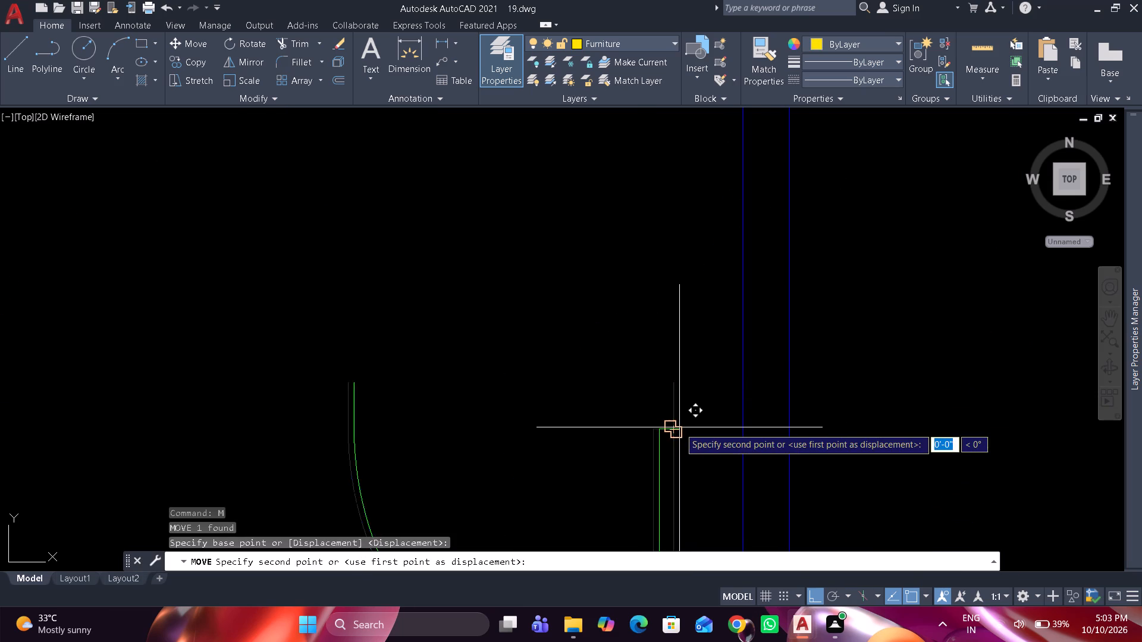
pyautogui.scroll(-5, 679, 427)
pyautogui.scroll(3, 426, 462)
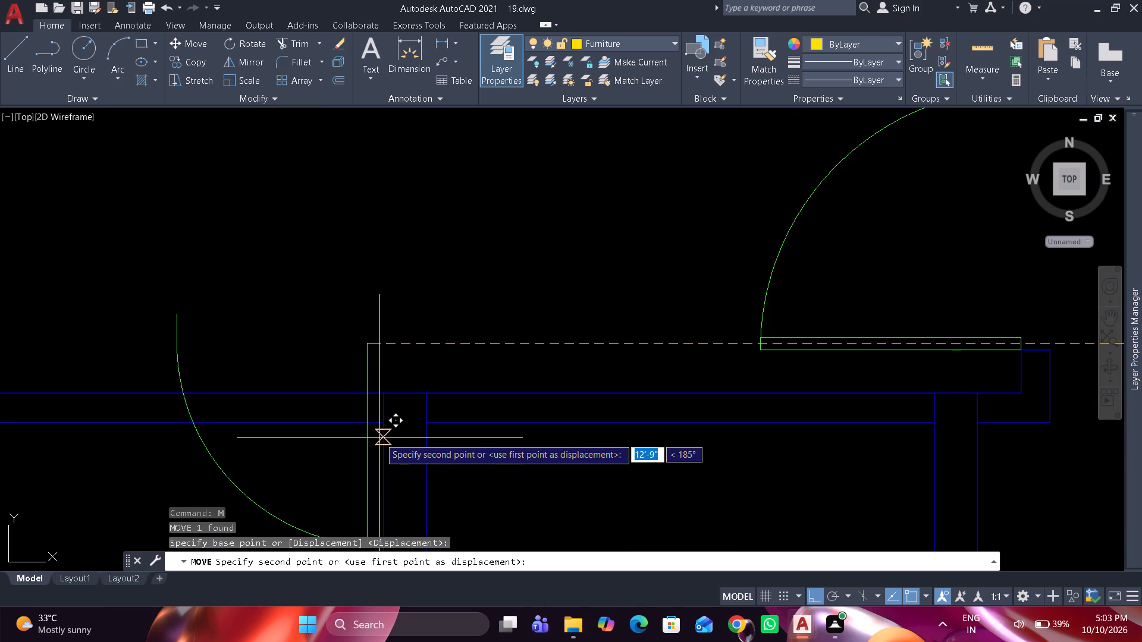
pyautogui.click(379, 426)
# Shift the door 6" along the upper wall, away from the partition beside the washbasin.
pyautogui.click(370, 439)
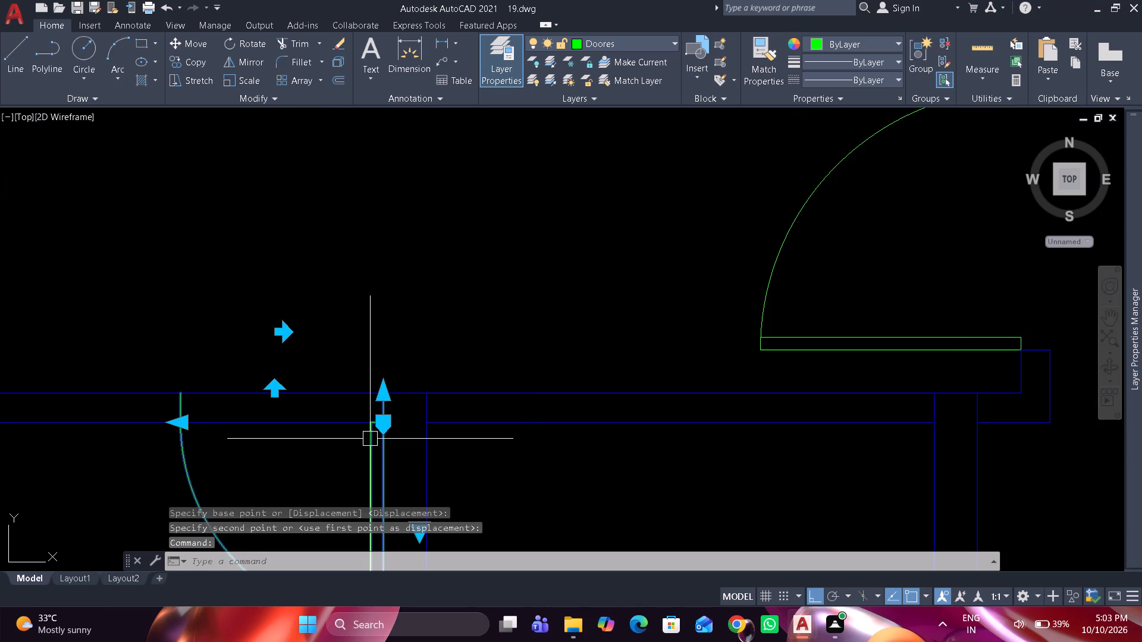
pyautogui.press('space')
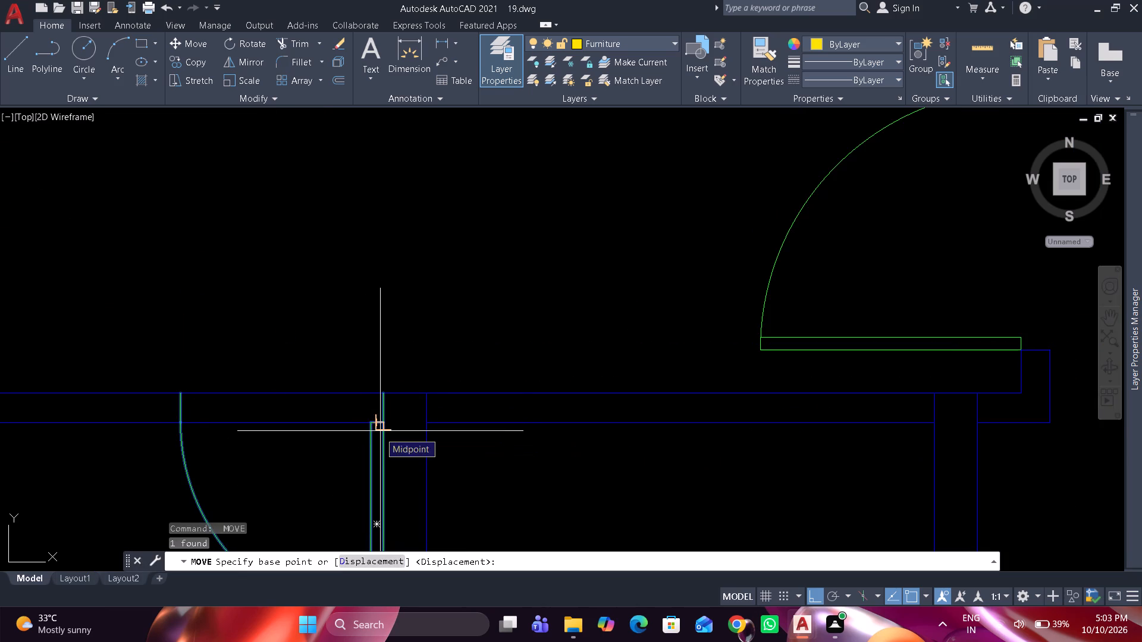
pyautogui.click(385, 421)
pyautogui.write('6"')
pyautogui.press('Return')
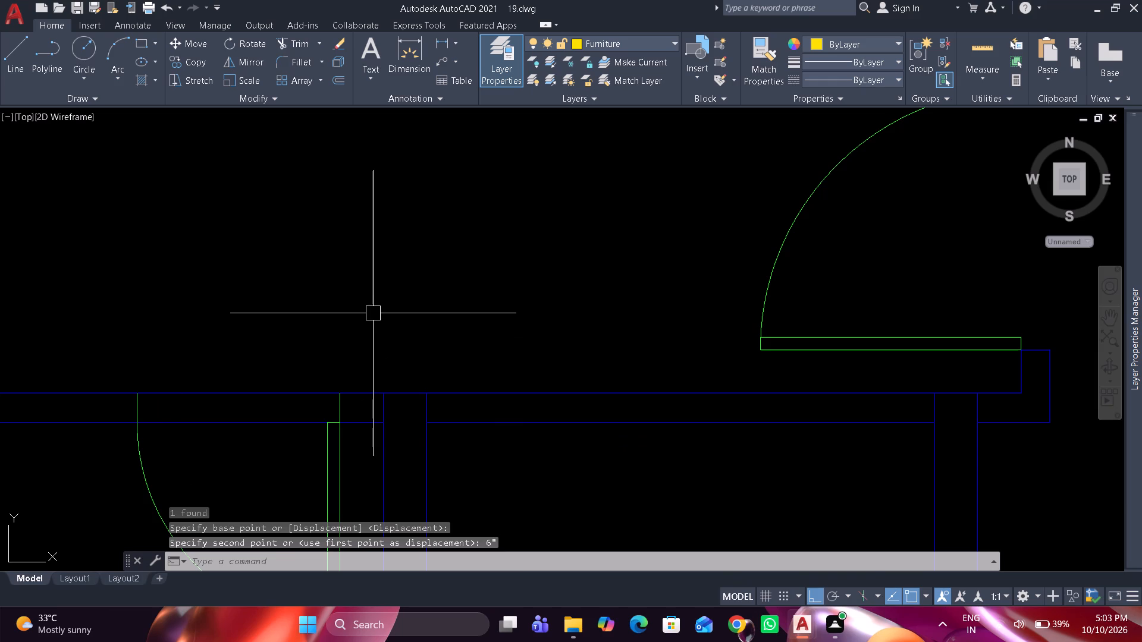
# Make Inner Wall the current layer and draw jamb lines across the upper wall at both ends of the door opening.
pyautogui.click(626, 48)
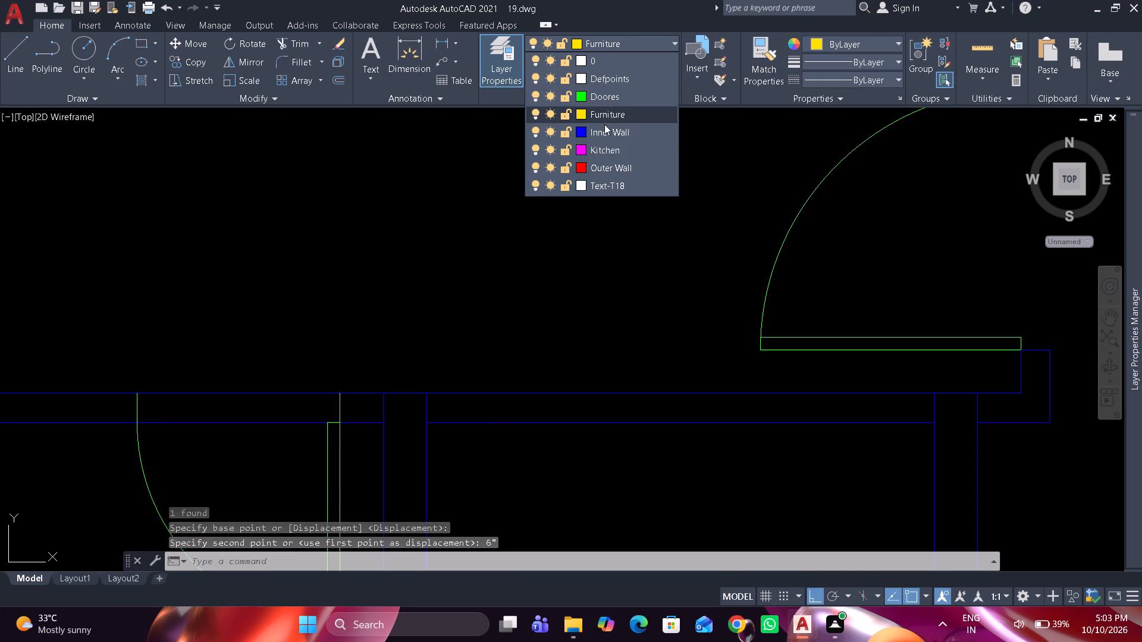
pyautogui.click(604, 125)
pyautogui.press('l')
pyautogui.press('space')
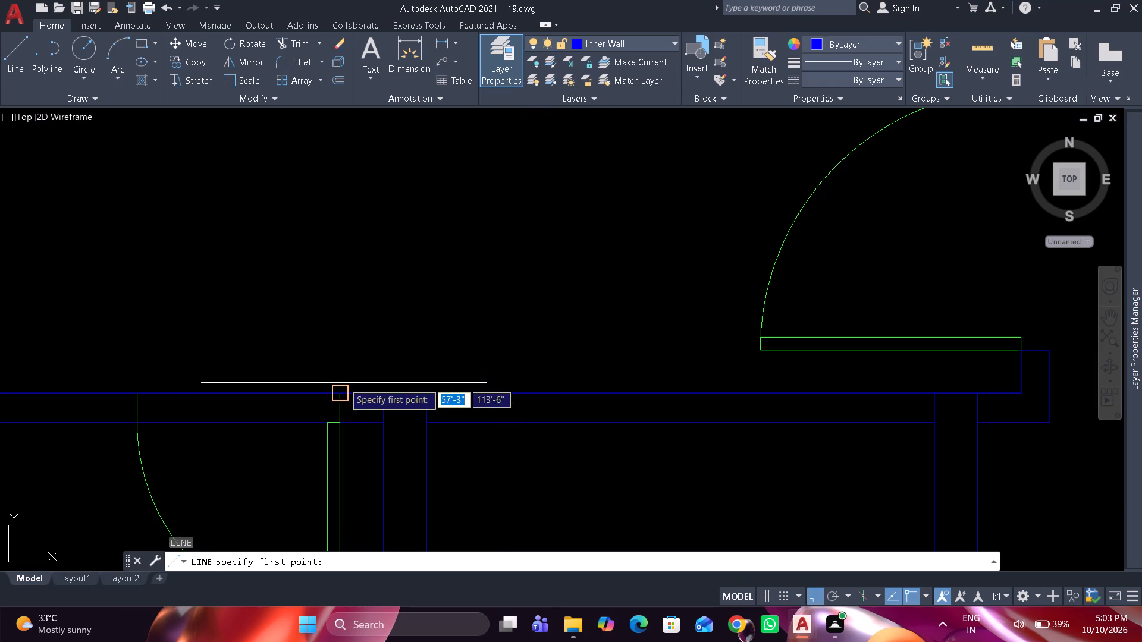
pyautogui.click(344, 383)
pyautogui.click(344, 432)
pyautogui.press('space')
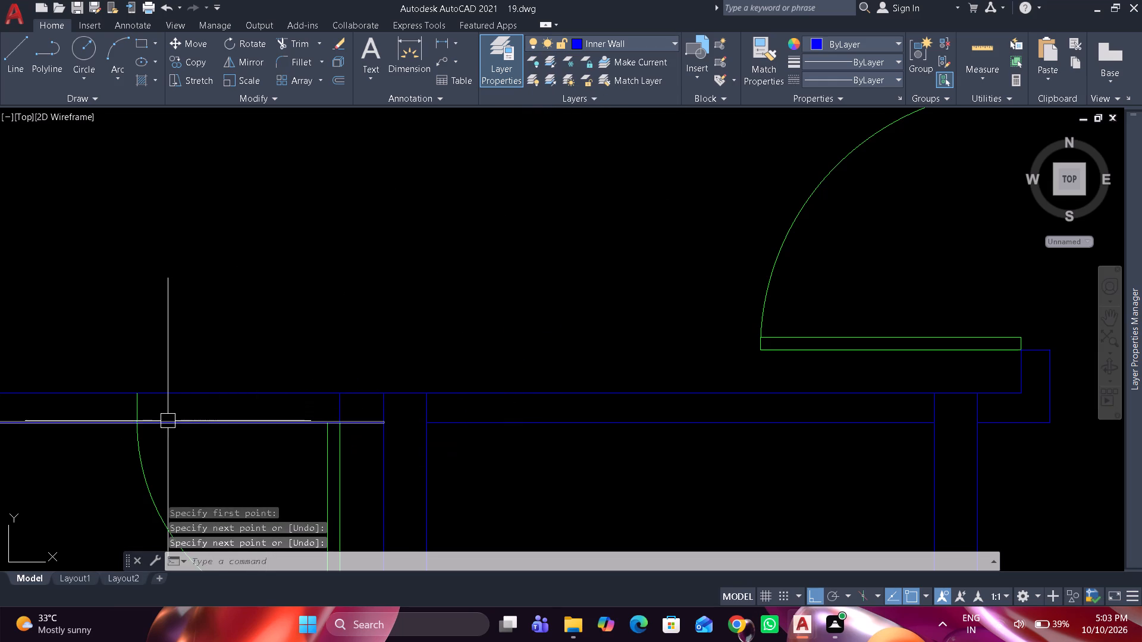
pyautogui.press('space')
pyautogui.click(129, 423)
pyautogui.moveTo(132, 398); pyautogui.dragTo(149, 386)
pyautogui.press('space')
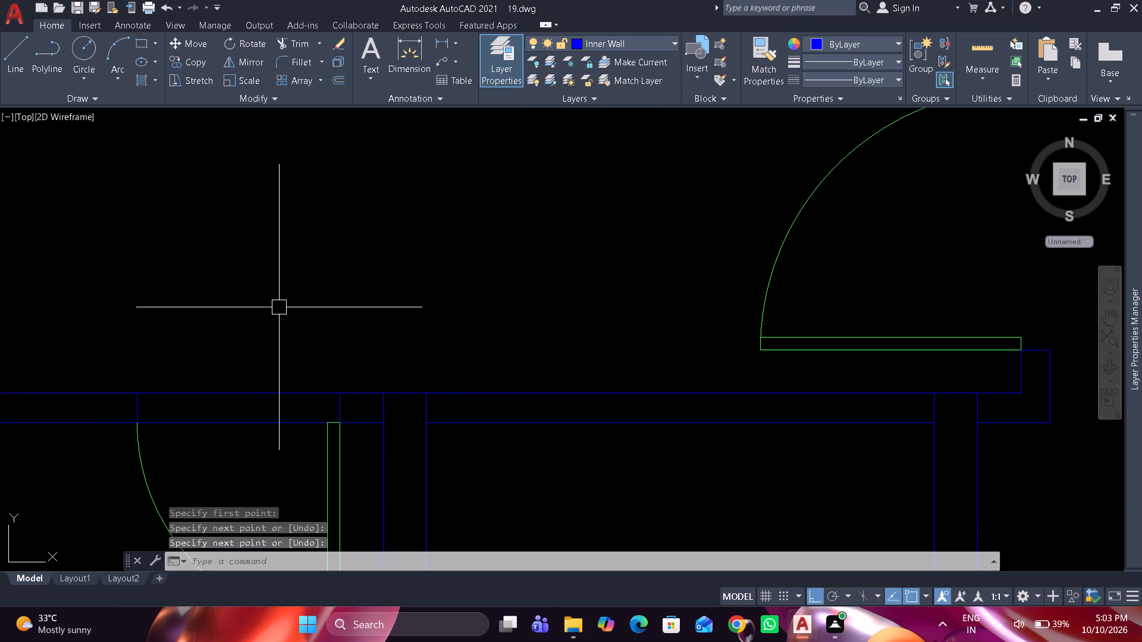
# Trim both wall lines between the two jambs to open the small bathroom's doorway.
pyautogui.write('tr')
pyautogui.press('space')
pyautogui.moveTo(259, 344); pyautogui.dragTo(240, 477)
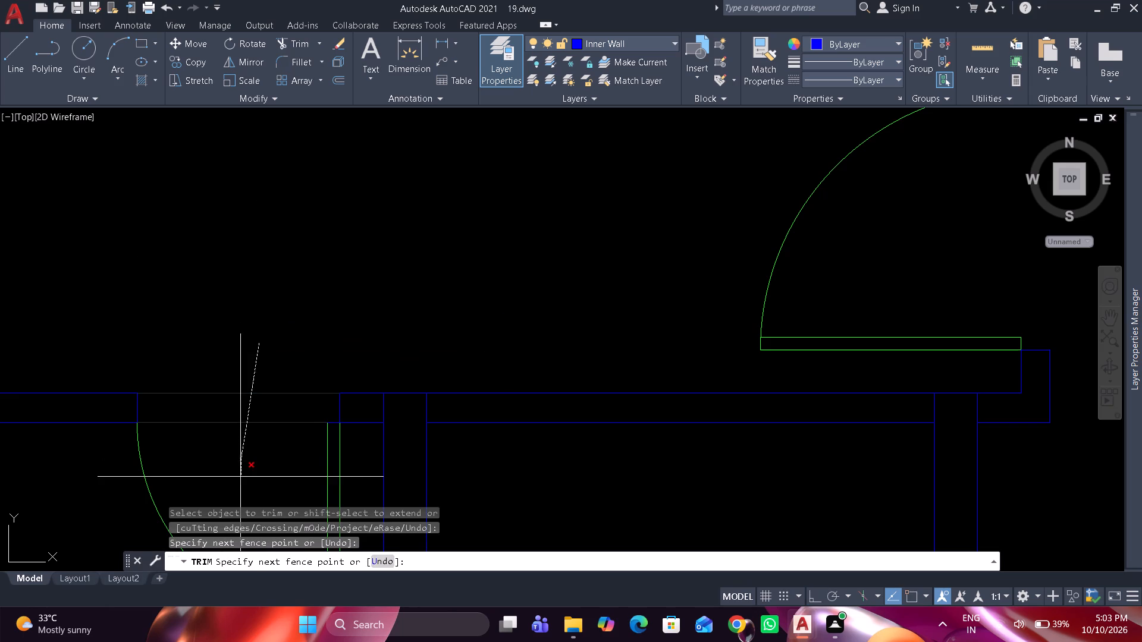
pyautogui.moveTo(240, 477); pyautogui.dragTo(240, 471)
pyautogui.press('space')
# Change the two partition lines beside the toilet in the lower bathroom to the Inner Wall layer.
pyautogui.scroll(-4, 308, 300)
pyautogui.moveTo(318, 285); pyautogui.dragTo(487, 246, button='middle')
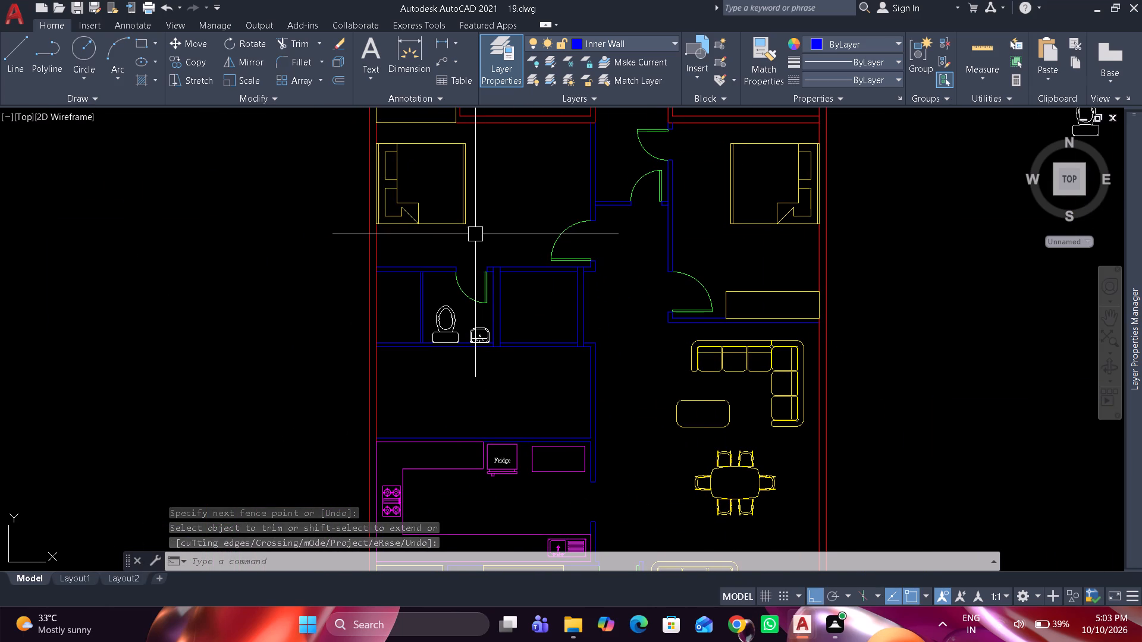
pyautogui.moveTo(399, 301); pyautogui.dragTo(415, 232, button='middle')
pyautogui.scroll(-2, 406, 272)
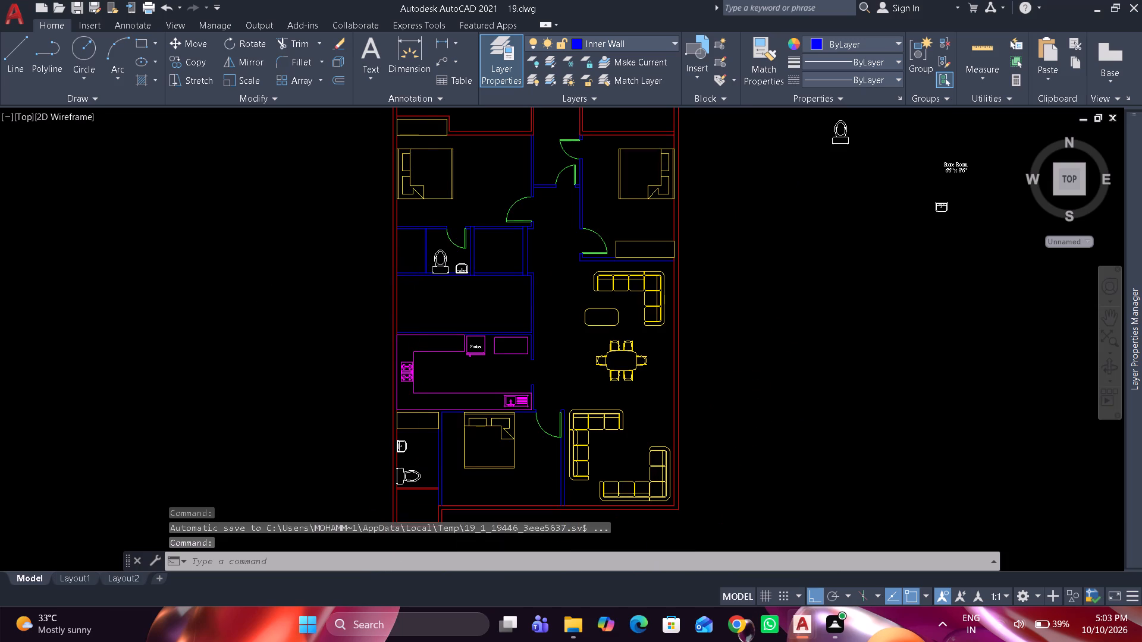
pyautogui.scroll(5, 414, 445)
pyautogui.moveTo(469, 364); pyautogui.dragTo(456, 314)
pyautogui.click(451, 297)
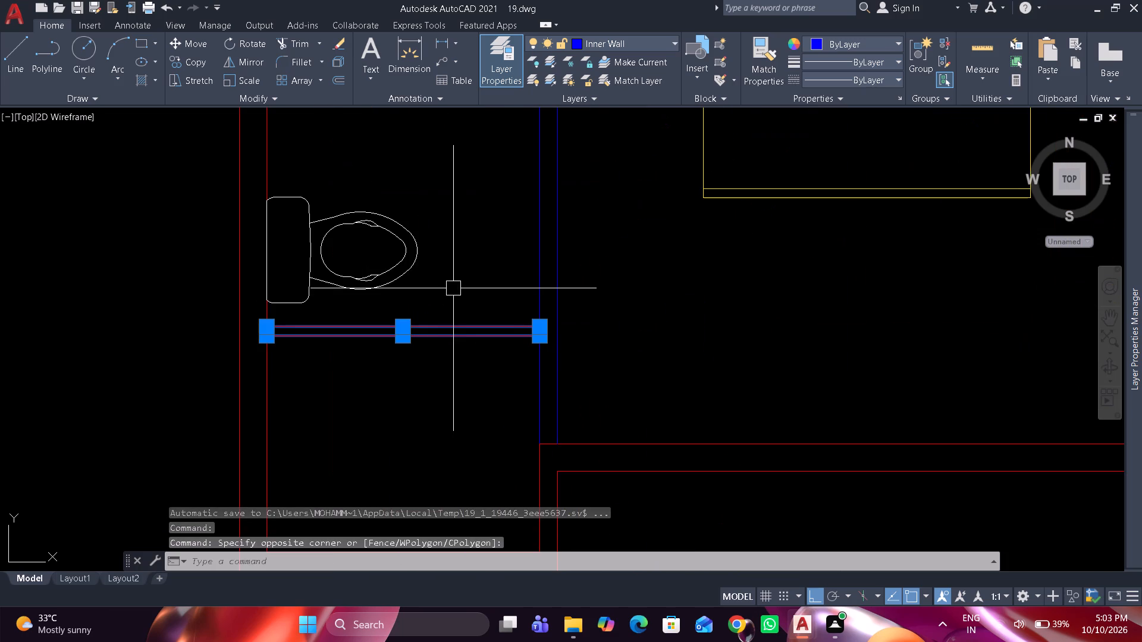
pyautogui.click(617, 45)
pyautogui.click(614, 128)
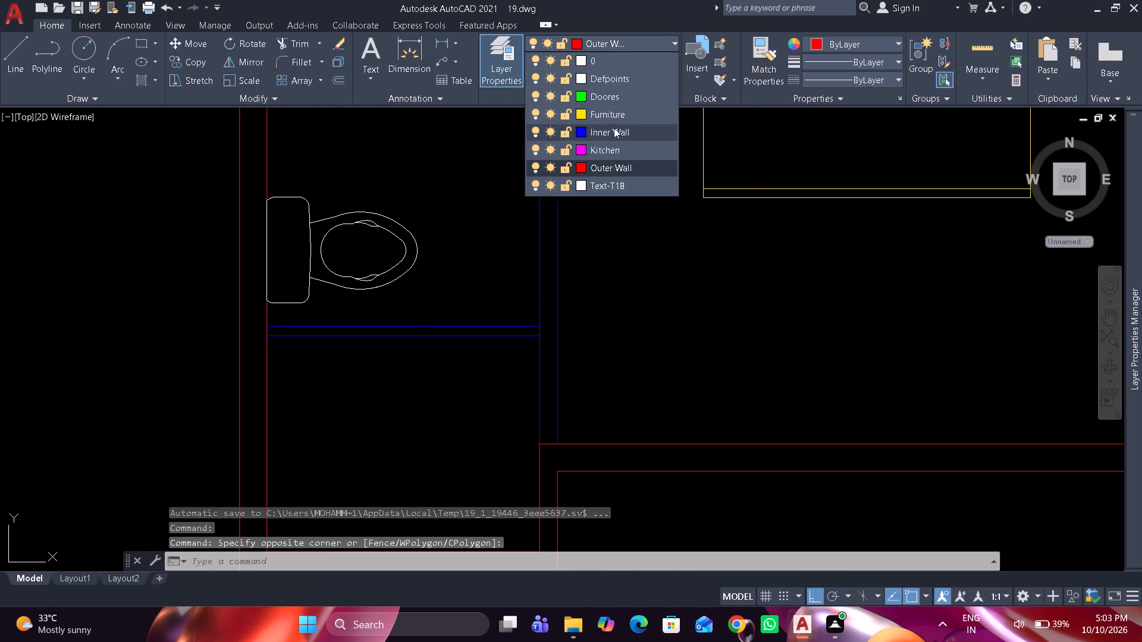
pyautogui.press('Escape')
# Copy the corridor's upper door with the horizontal leaf onto the wall between the lower bathroom and the bedroom, opposite the washbasin.
pyautogui.scroll(-2, 608, 225)
pyautogui.moveTo(608, 227); pyautogui.dragTo(610, 357, button='middle')
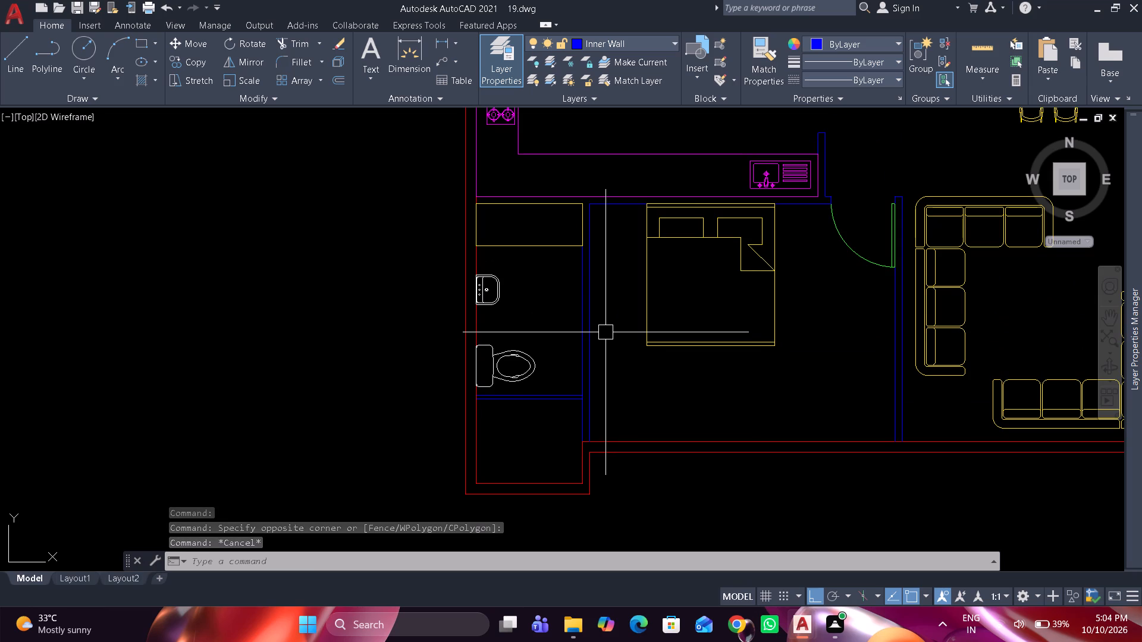
pyautogui.scroll(2, 605, 331)
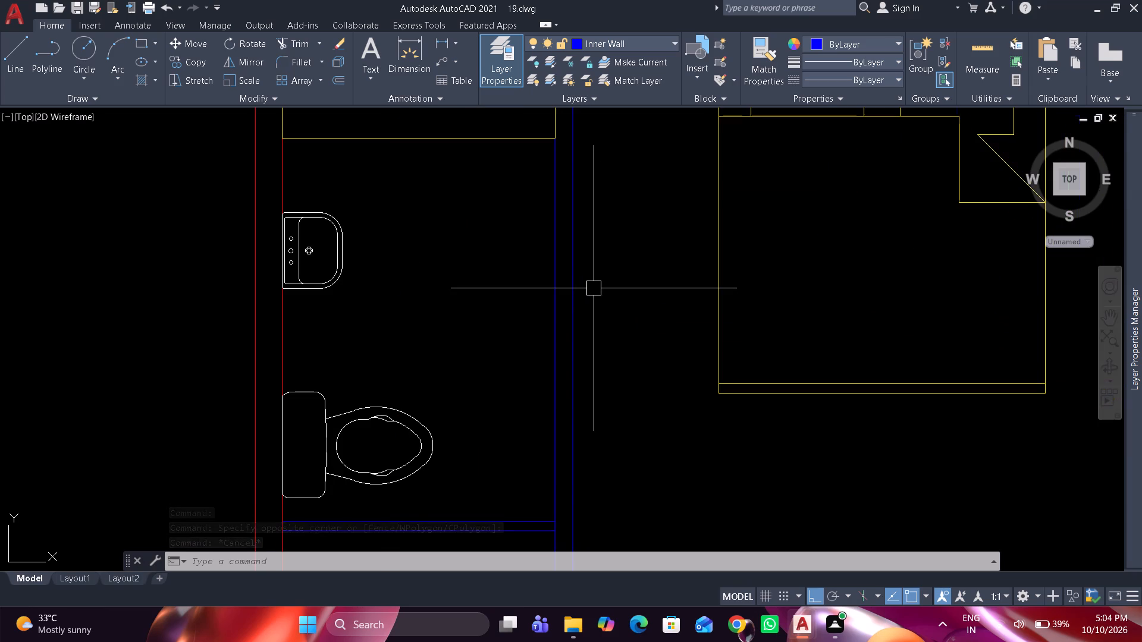
pyautogui.scroll(-3, 594, 288)
pyautogui.moveTo(594, 288); pyautogui.dragTo(586, 407, button='middle')
pyautogui.scroll(-1, 586, 405)
pyautogui.moveTo(681, 184); pyautogui.dragTo(681, 193, button='middle')
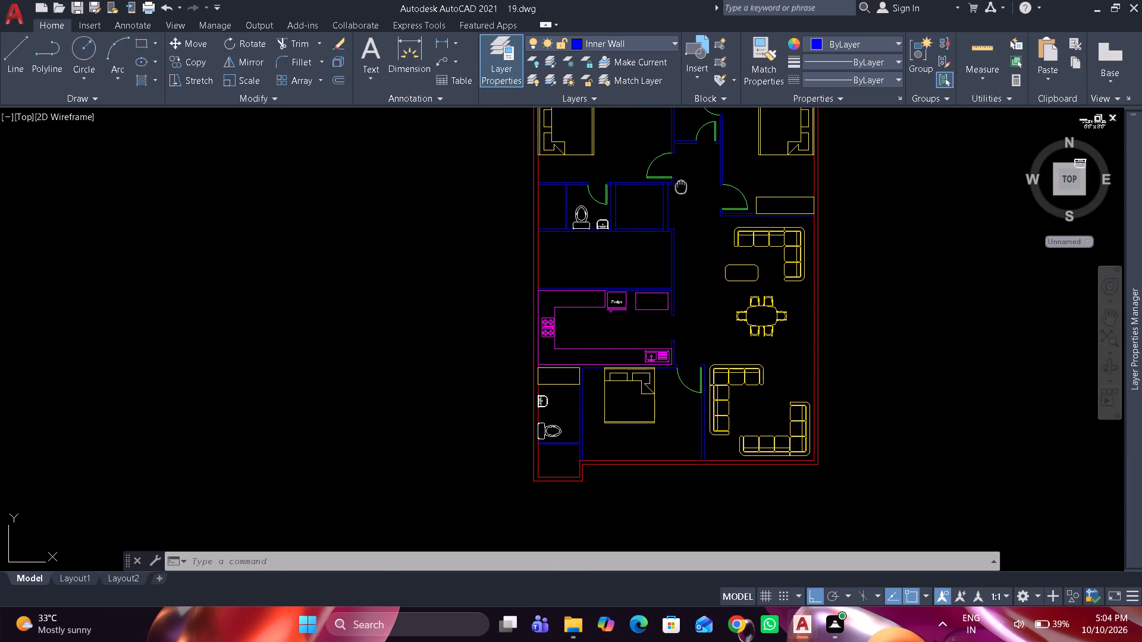
pyautogui.moveTo(681, 193); pyautogui.dragTo(674, 281, button='middle')
pyautogui.scroll(4, 709, 196)
pyautogui.click(698, 191)
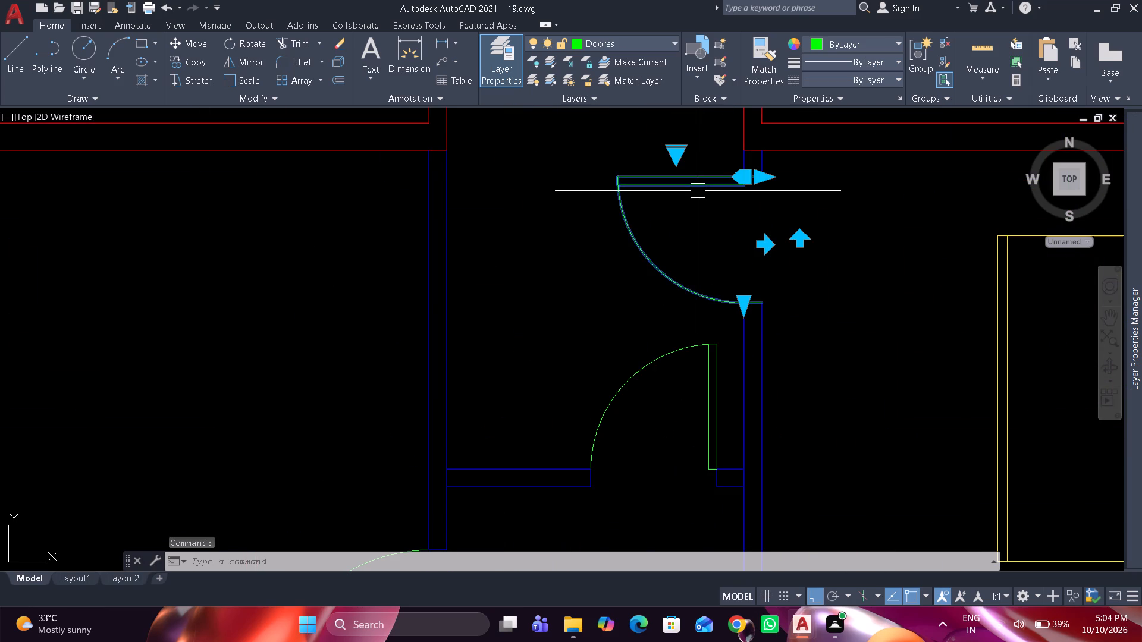
pyautogui.write('co')
pyautogui.press('space')
pyautogui.scroll(2, 720, 183)
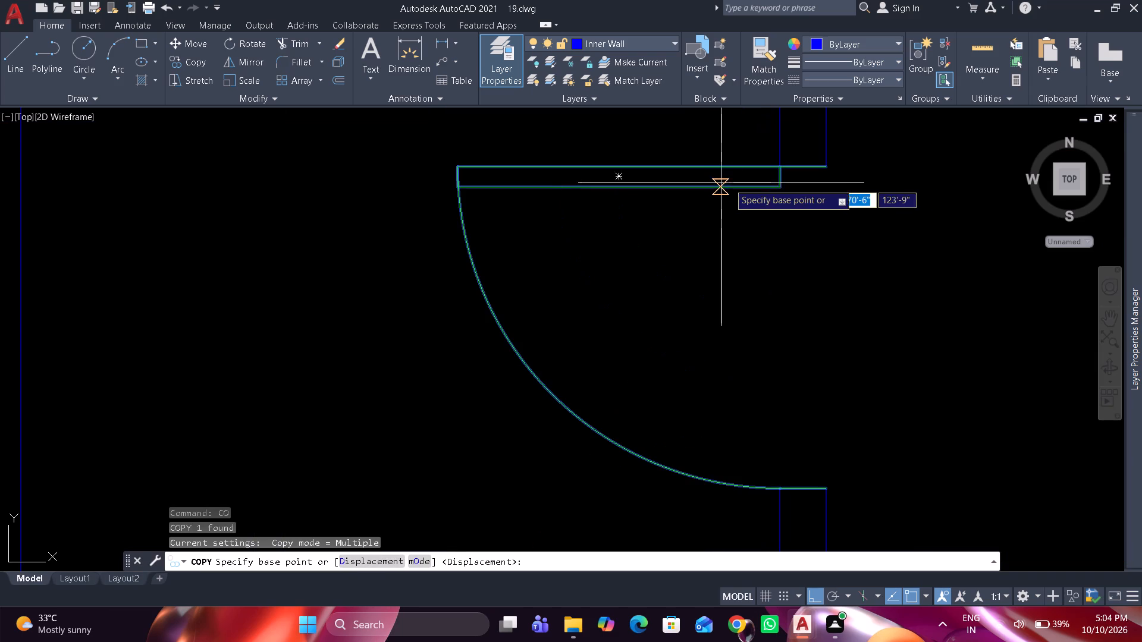
pyautogui.click(779, 168)
pyautogui.scroll(-7, 776, 167)
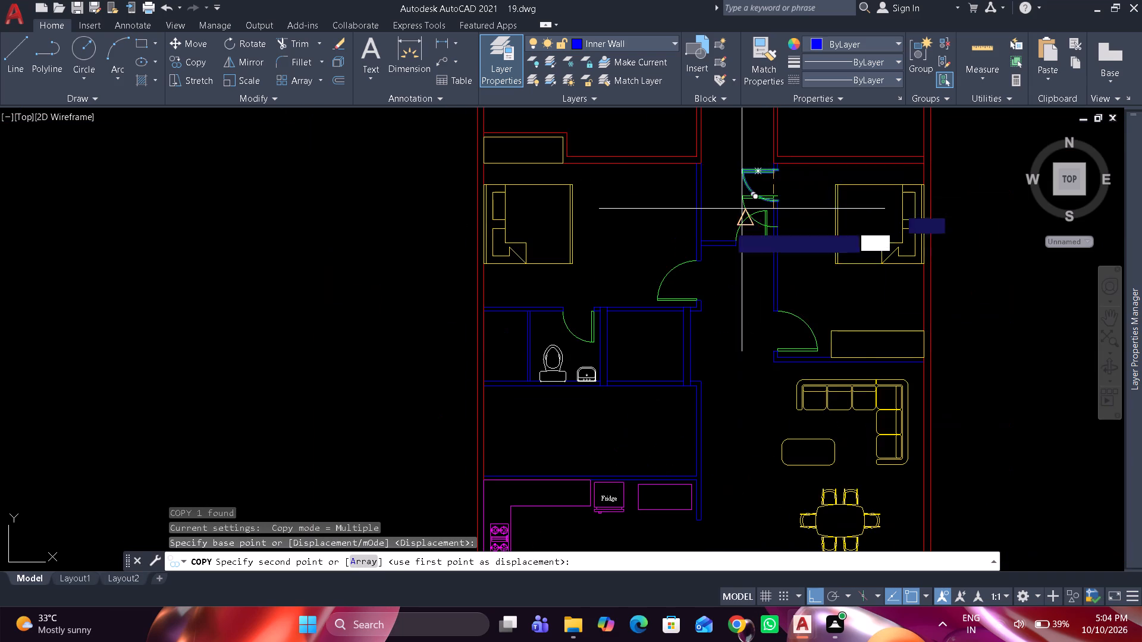
pyautogui.moveTo(652, 350); pyautogui.dragTo(637, 212, button='middle')
pyautogui.moveTo(599, 359); pyautogui.dragTo(597, 235, button='middle')
pyautogui.scroll(2, 523, 395)
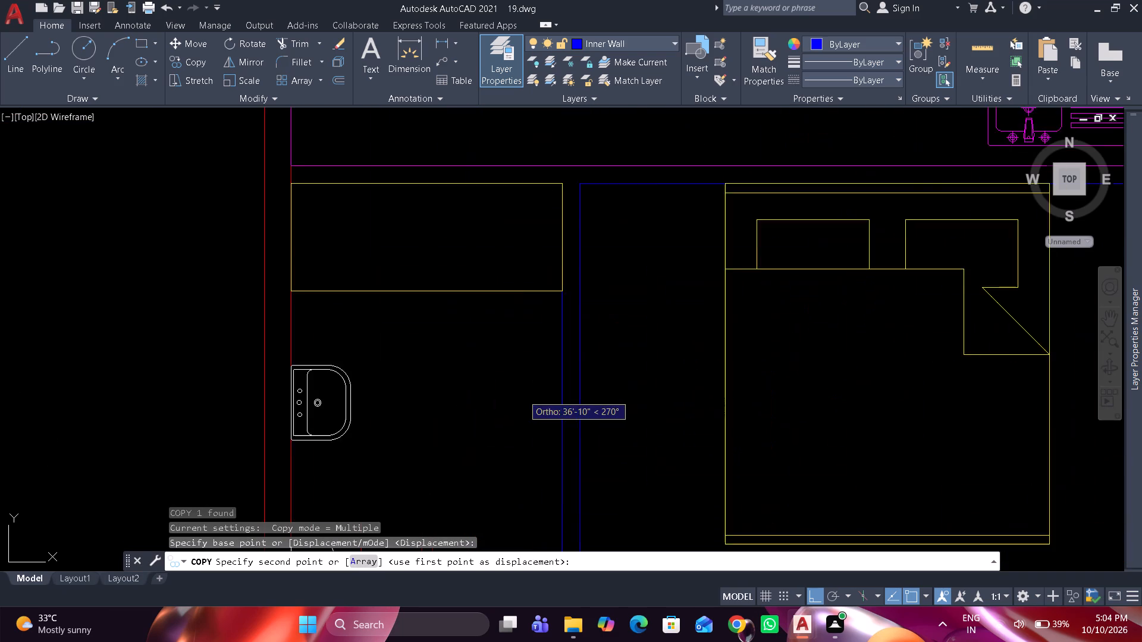
pyautogui.scroll(2, 523, 395)
pyautogui.click(581, 361)
pyautogui.press('space')
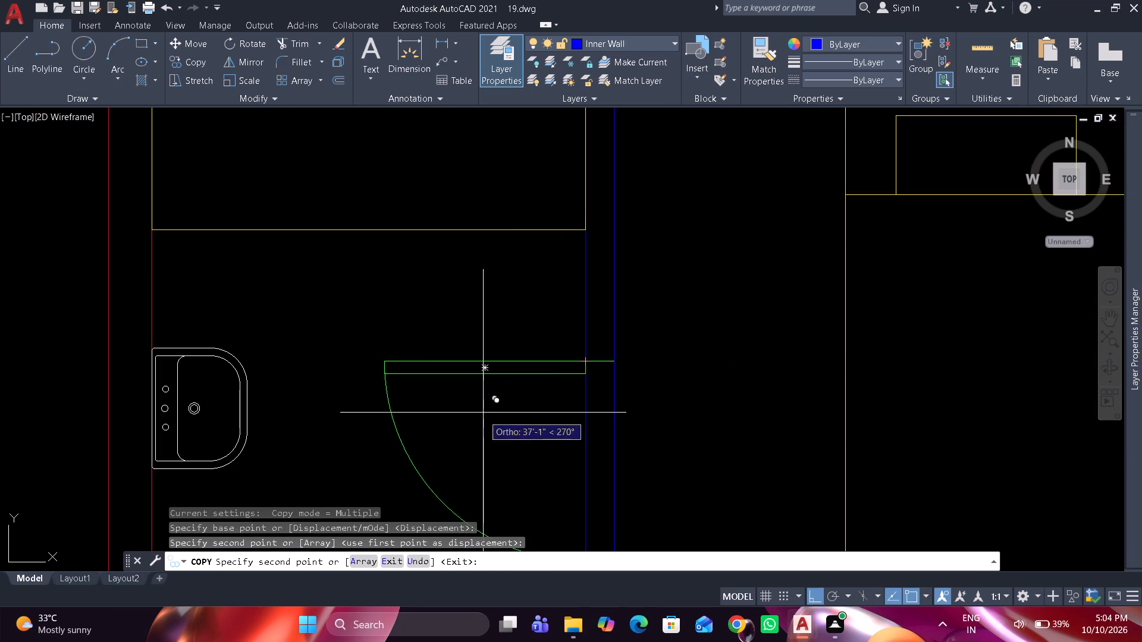
# Draw jamb lines across the lower bathroom's wall at both ends of the copied door.
pyautogui.press('l')
pyautogui.press('space')
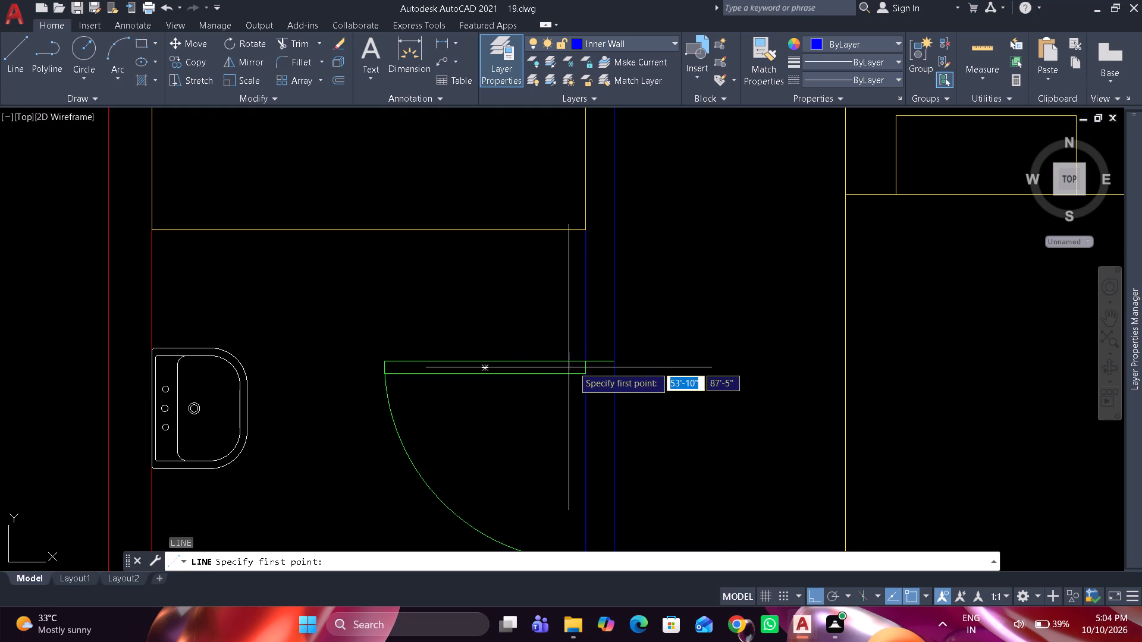
pyautogui.click(588, 362)
pyautogui.click(618, 364)
pyautogui.press('space')
pyautogui.moveTo(625, 400); pyautogui.dragTo(610, 247, button='middle')
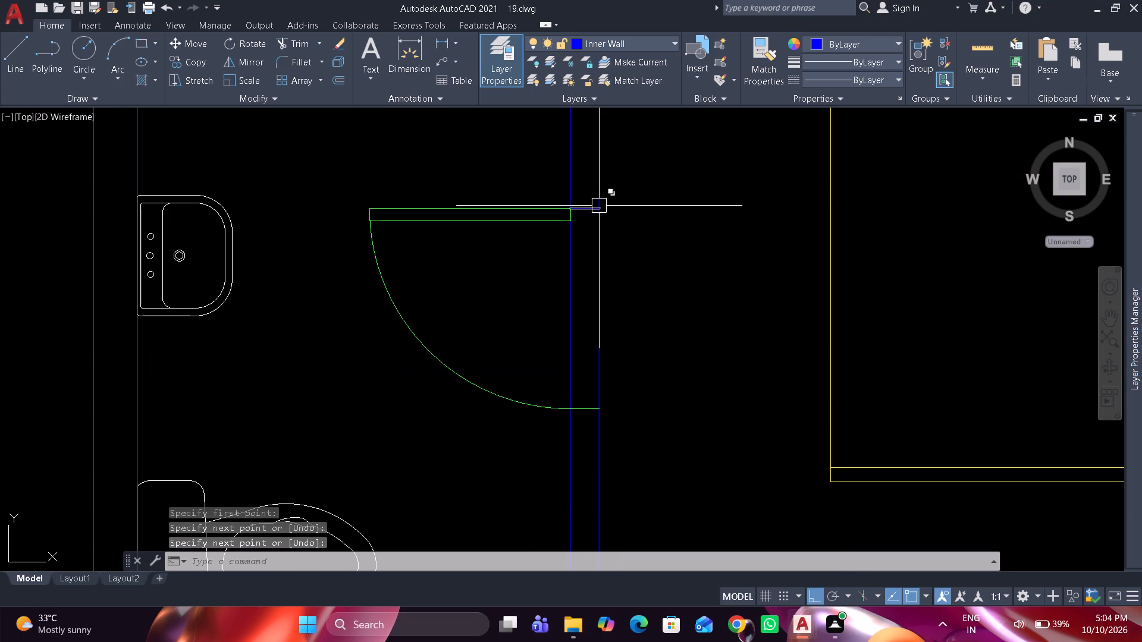
pyautogui.press('space')
pyautogui.click(574, 405)
pyautogui.click(596, 408)
pyautogui.press('space')
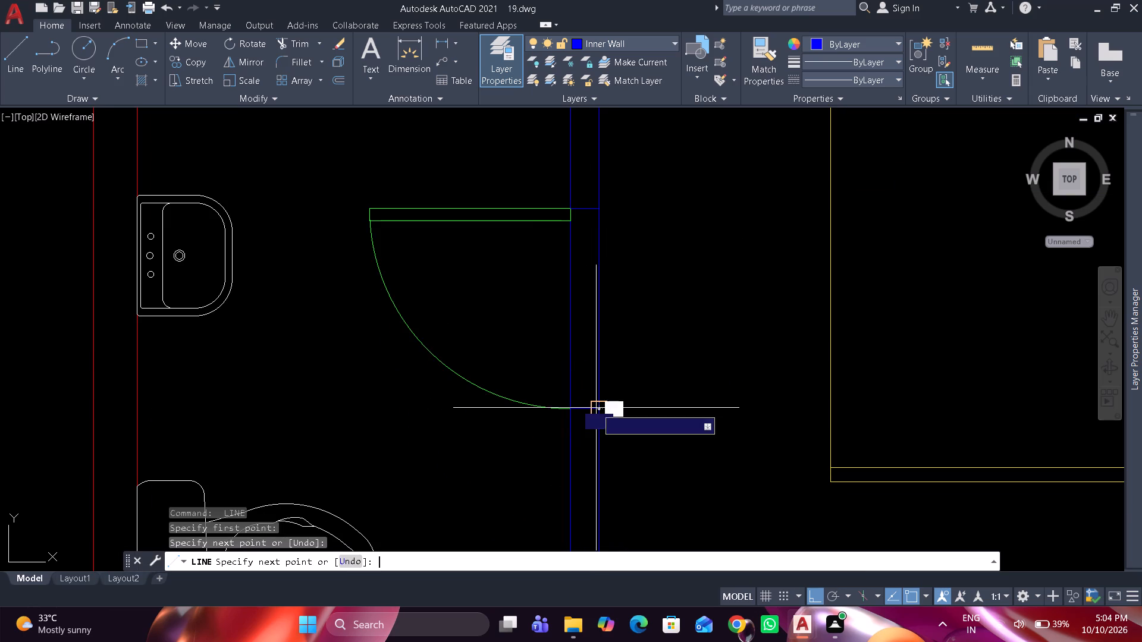
# Trim both wall lines between the jambs to open the lower bathroom's doorway.
pyautogui.write('tr')
pyautogui.press('space')
pyautogui.moveTo(628, 326); pyautogui.dragTo(528, 307)
pyautogui.press('space')
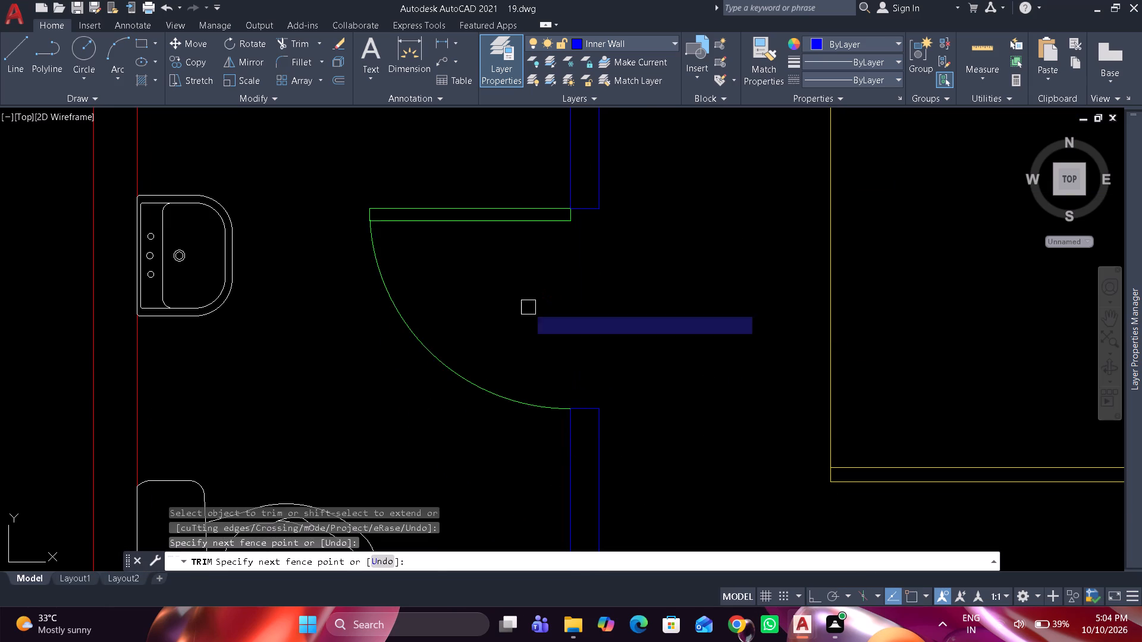
# Save the drawing.
pyautogui.scroll(-3, 528, 307)
pyautogui.middleClick(528, 307)
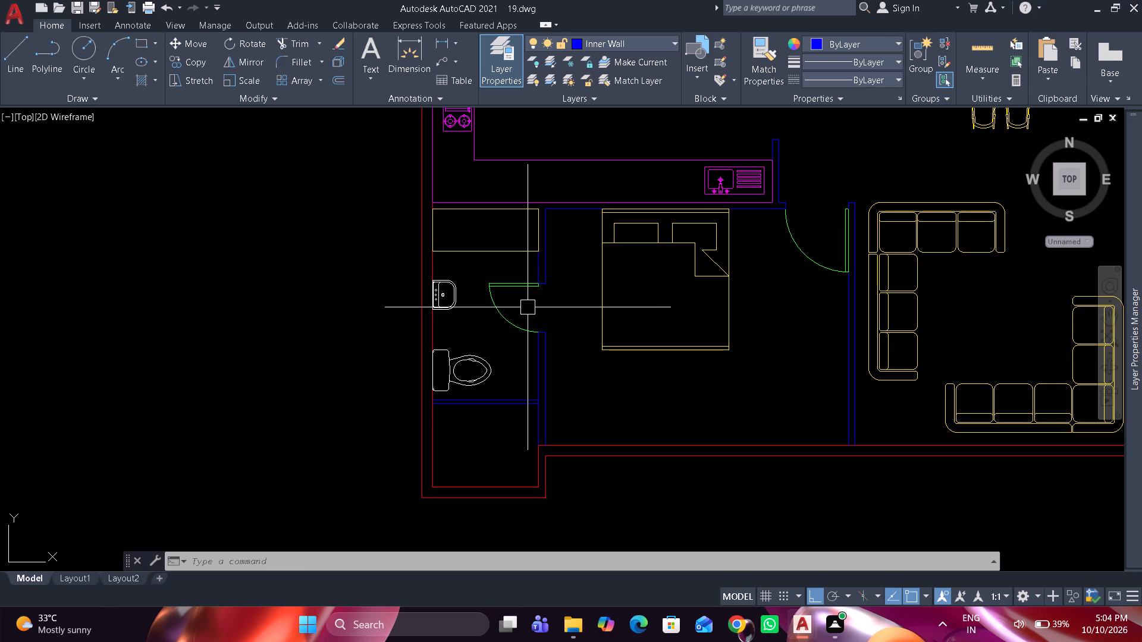
pyautogui.hotkey('ctrl', 's')
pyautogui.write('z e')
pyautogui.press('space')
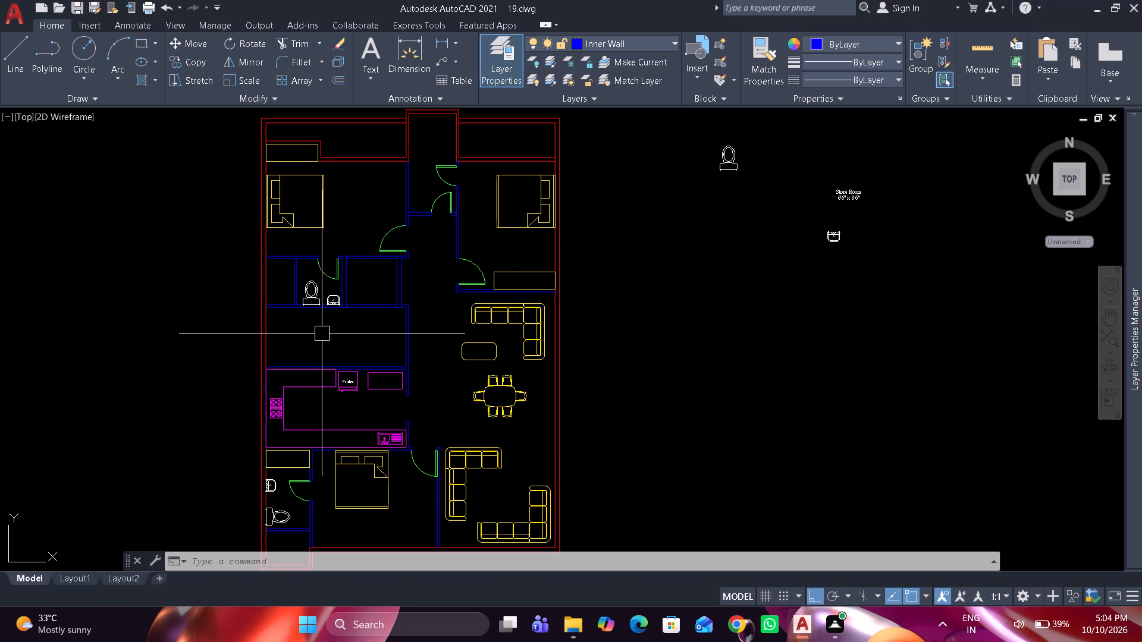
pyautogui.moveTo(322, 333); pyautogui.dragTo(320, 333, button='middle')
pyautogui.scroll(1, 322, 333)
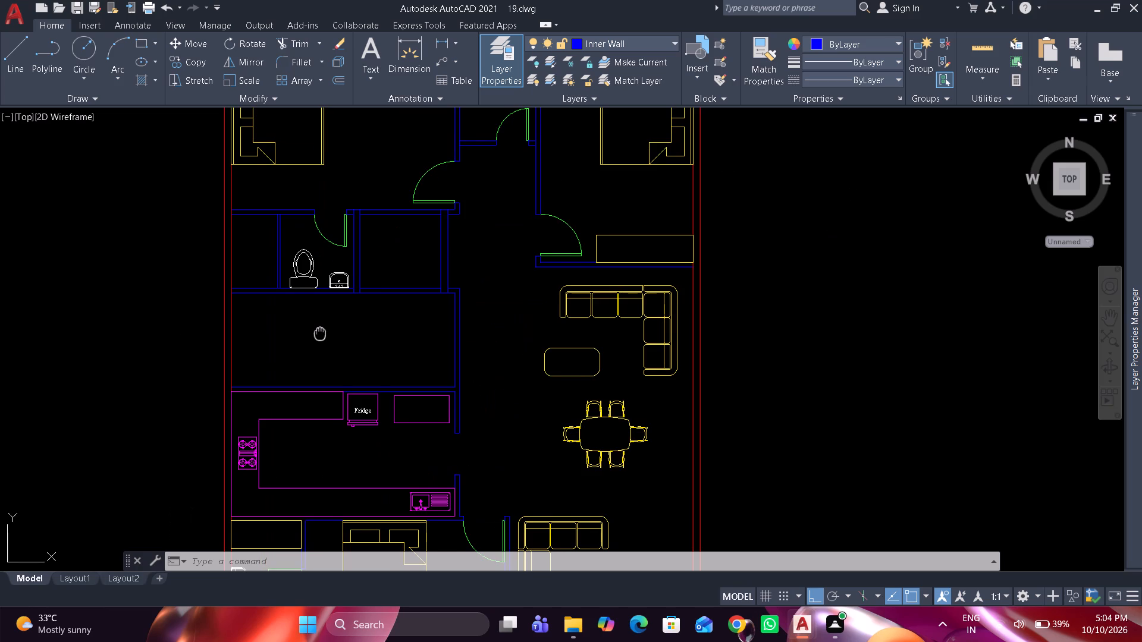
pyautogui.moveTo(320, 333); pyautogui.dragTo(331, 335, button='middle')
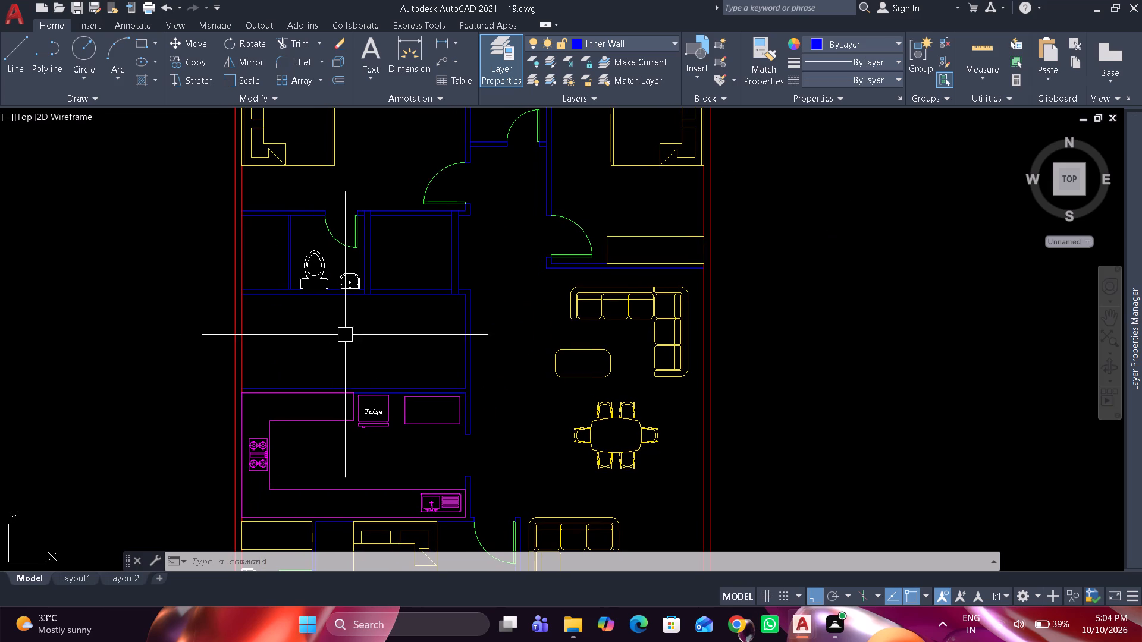
# Offset the inner line of the outer wall 2'9" into the empty room between the lower bathroom and the kitchen.
pyautogui.scroll(1, 367, 336)
pyautogui.write('o')
pyautogui.press('space')
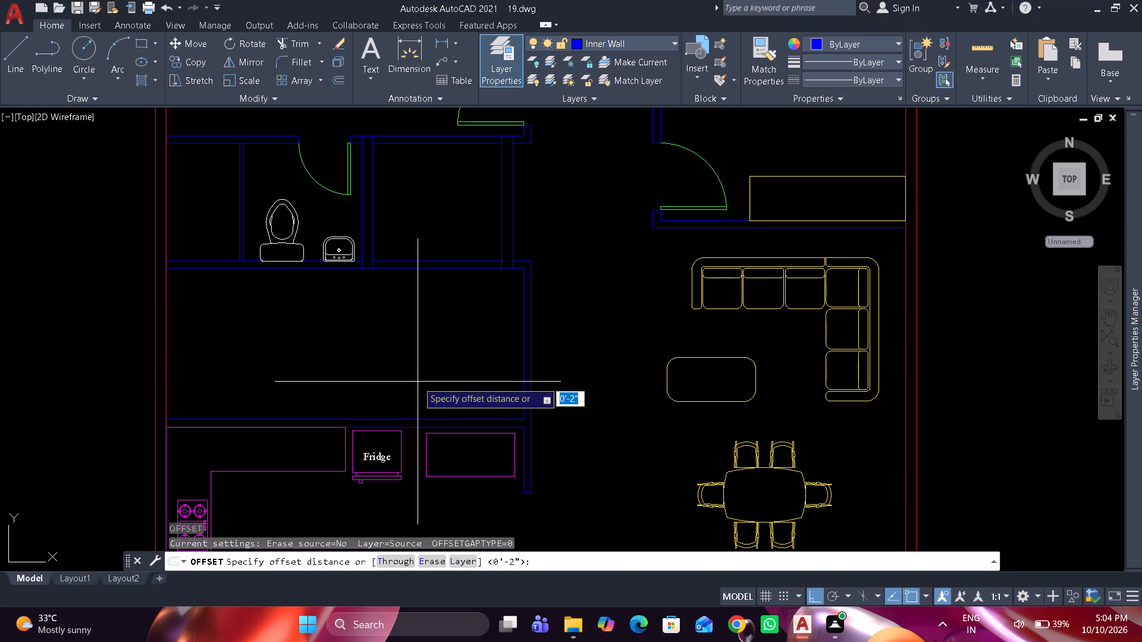
pyautogui.moveTo(418, 382); pyautogui.dragTo(423, 382, button='middle')
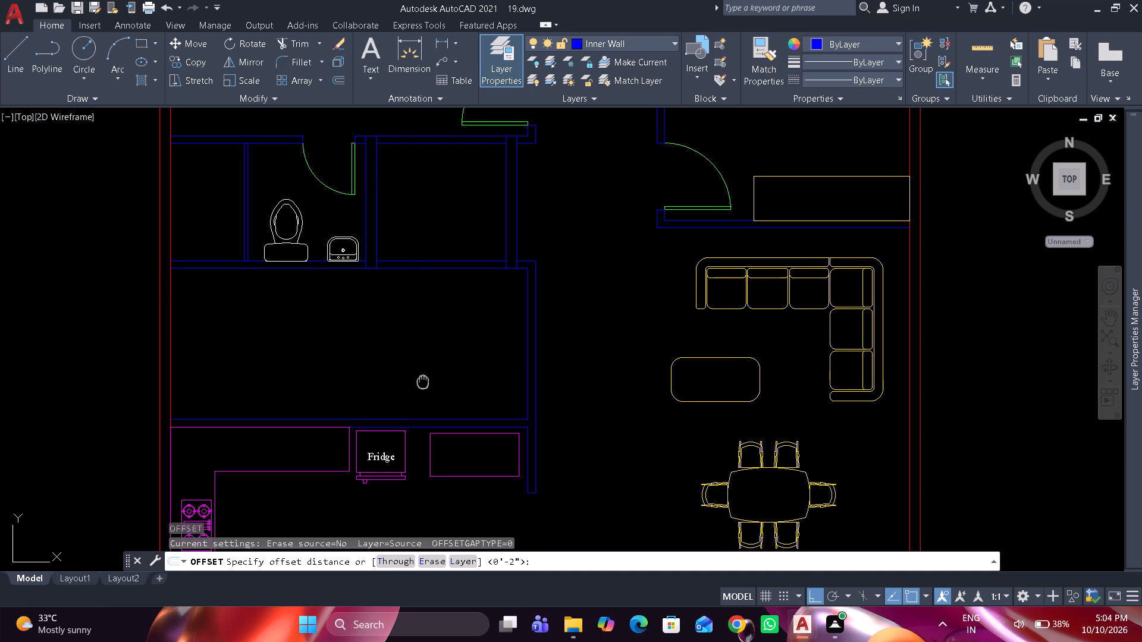
pyautogui.moveTo(423, 382); pyautogui.dragTo(424, 381, button='middle')
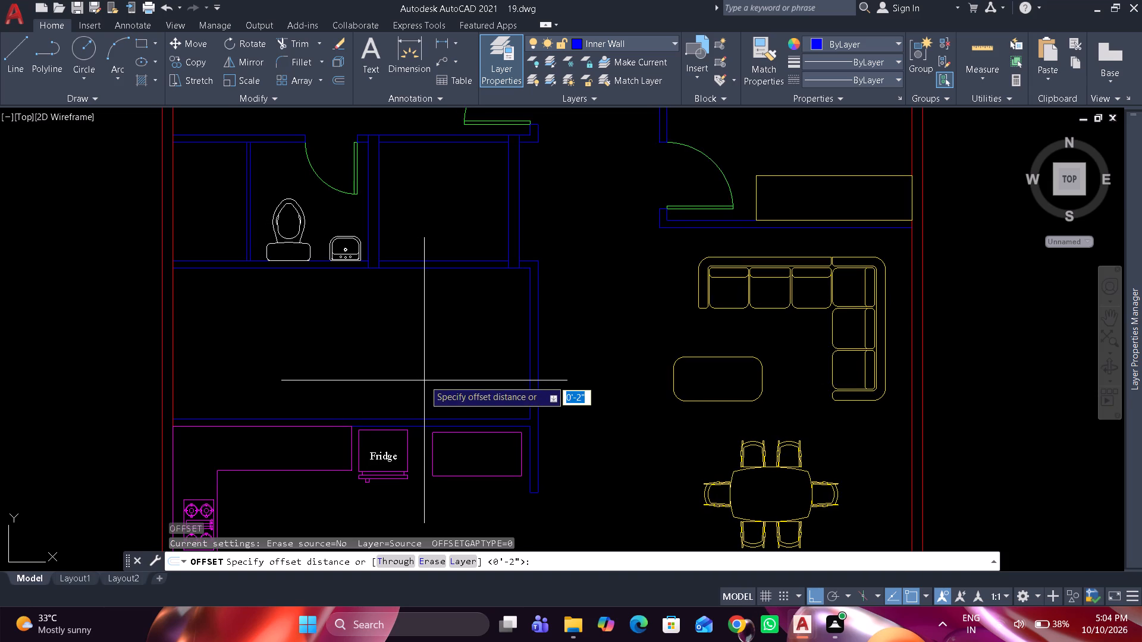
pyautogui.scroll(1, 423, 379)
pyautogui.scroll(1, 371, 381)
pyautogui.moveTo(343, 388); pyautogui.dragTo(676, 359, button='middle')
pyautogui.moveTo(476, 354); pyautogui.dragTo(553, 451, button='middle')
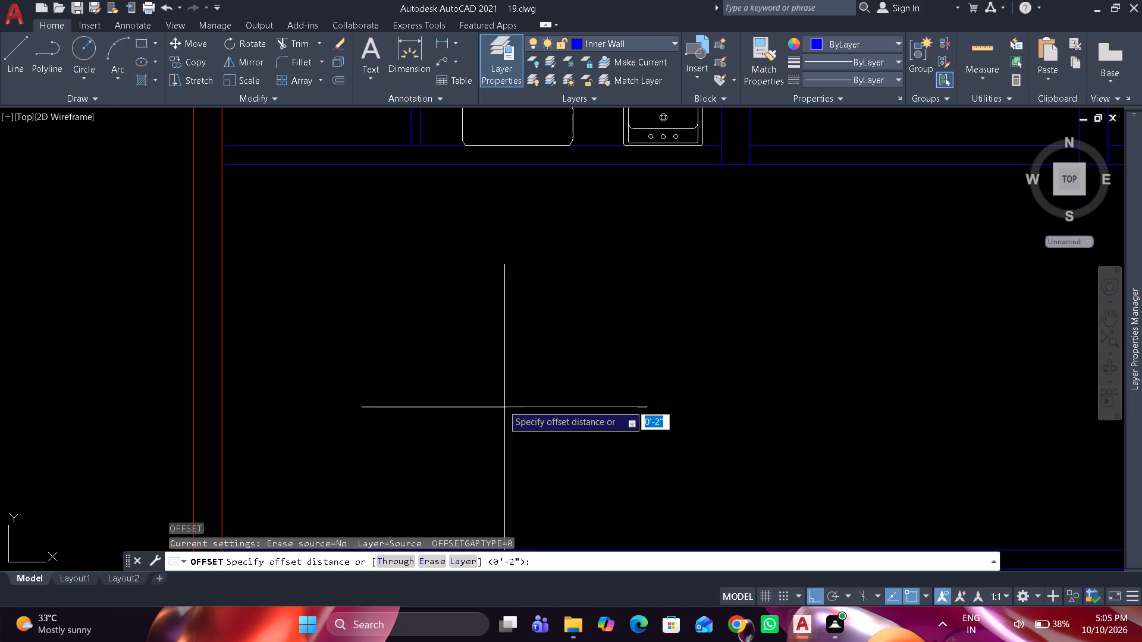
pyautogui.scroll(-2, 492, 396)
pyautogui.scroll(1, 474, 388)
pyautogui.write('2\'9"')
pyautogui.press('Return')
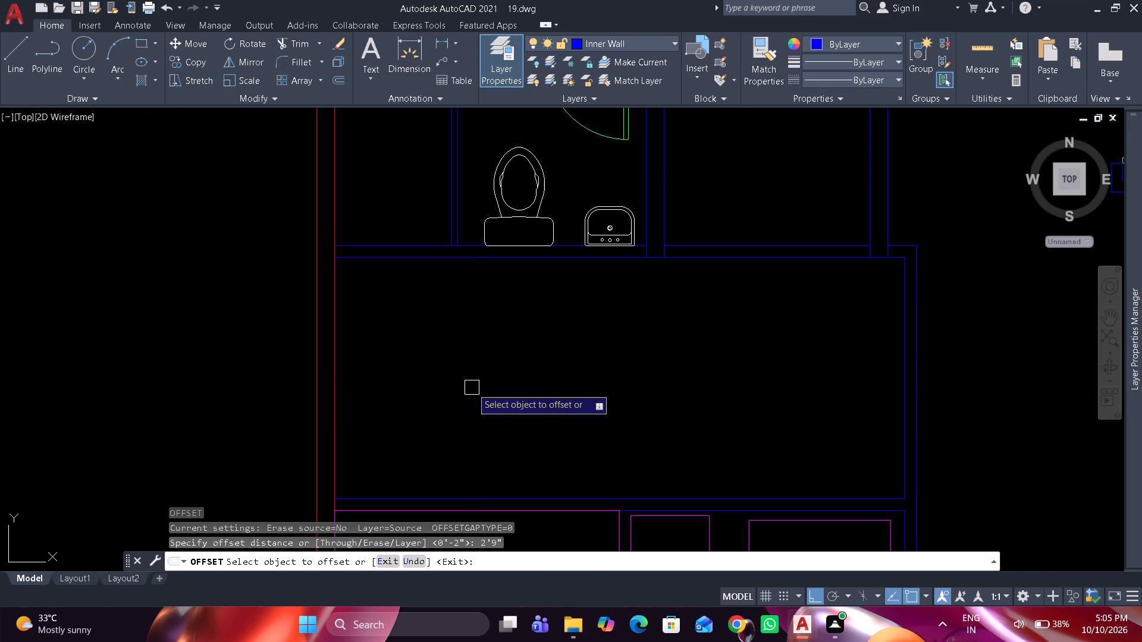
pyautogui.moveTo(334, 395); pyautogui.dragTo(349, 392)
pyautogui.click(595, 364)
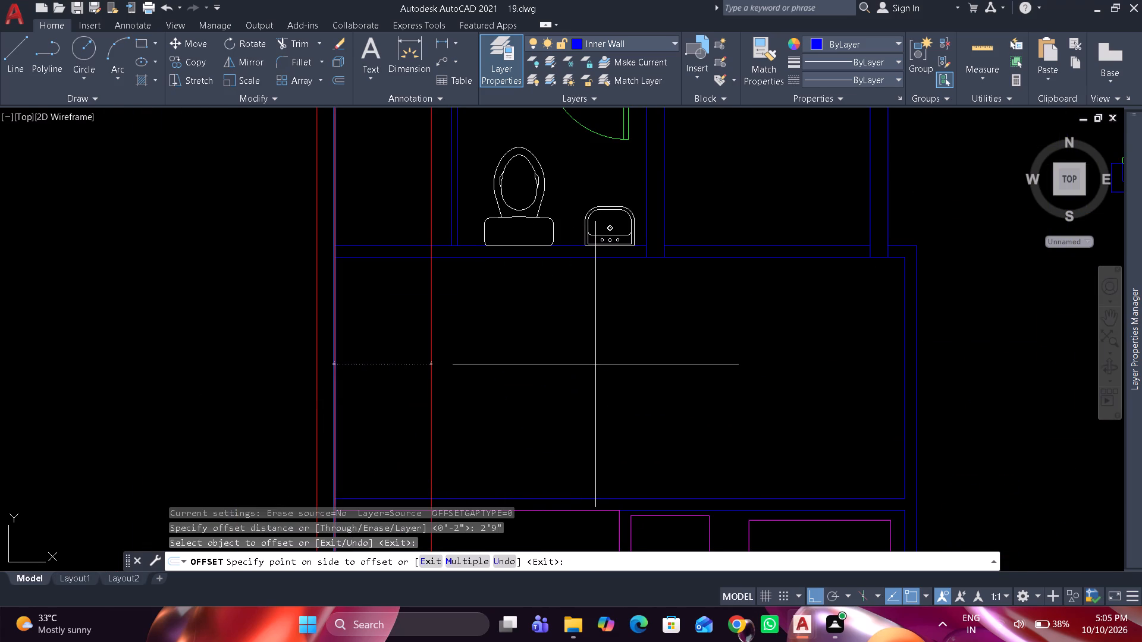
pyautogui.press('space')
# Offset the new line 4" further into the room to give the partition its thickness.
pyautogui.press('space')
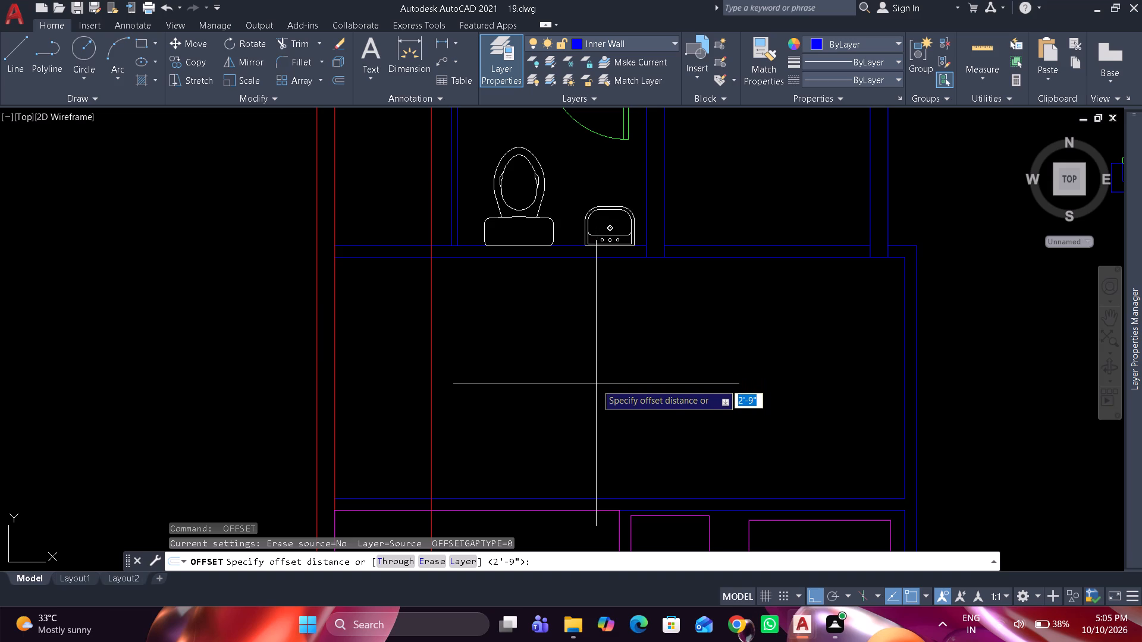
pyautogui.press('4')
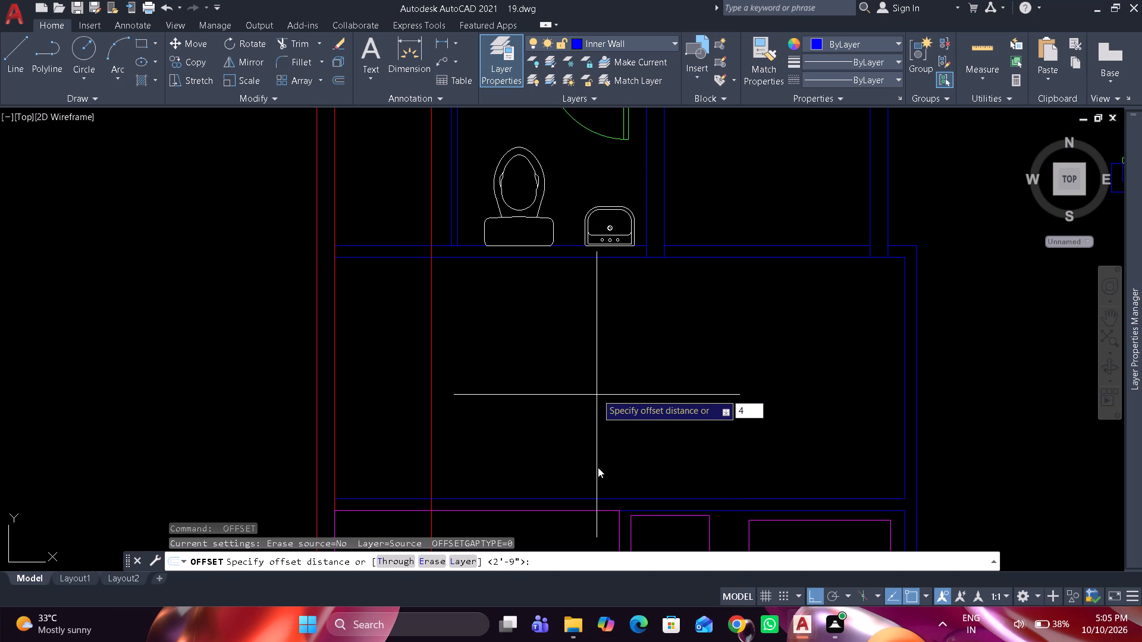
pyautogui.hotkey('shift', '"')
pyautogui.press('space')
pyautogui.moveTo(433, 384); pyautogui.dragTo(461, 375)
pyautogui.click(633, 354)
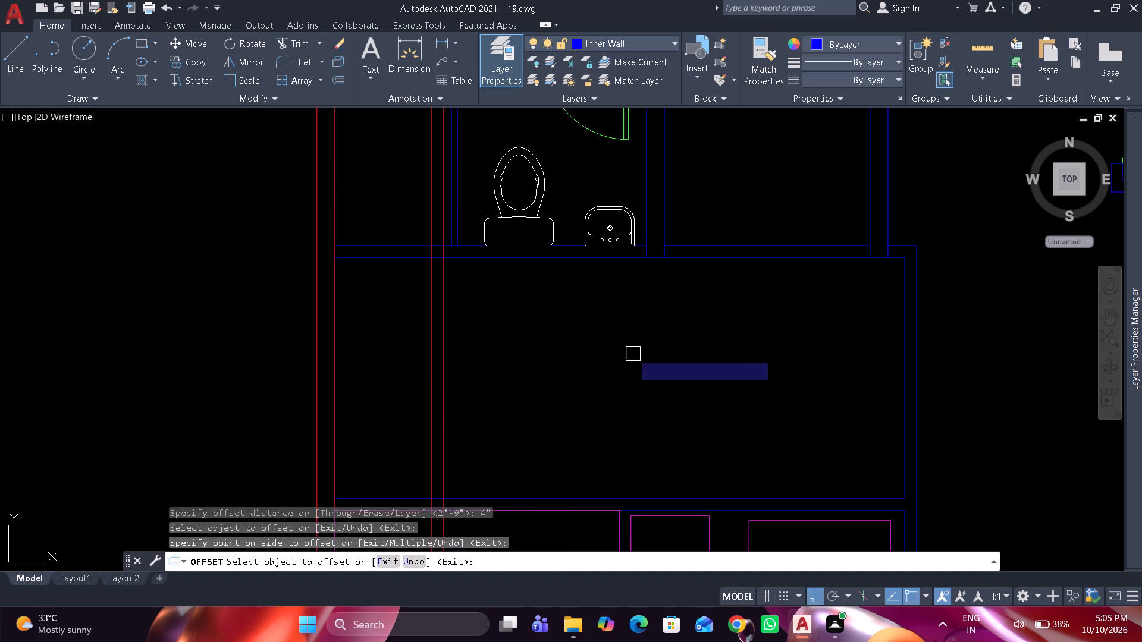
pyautogui.press('space')
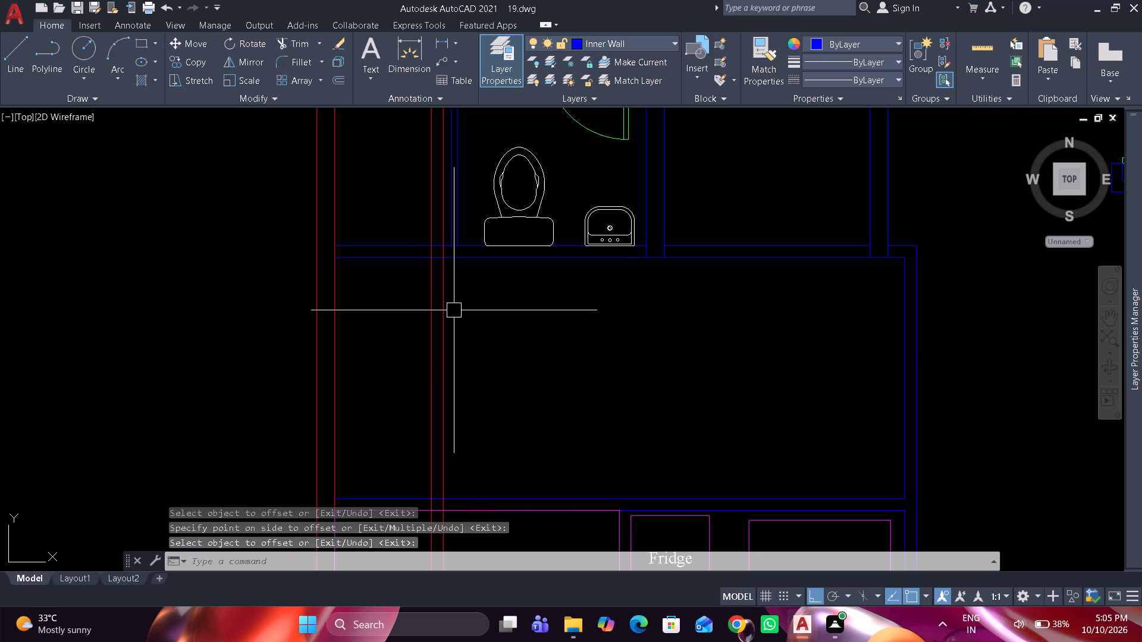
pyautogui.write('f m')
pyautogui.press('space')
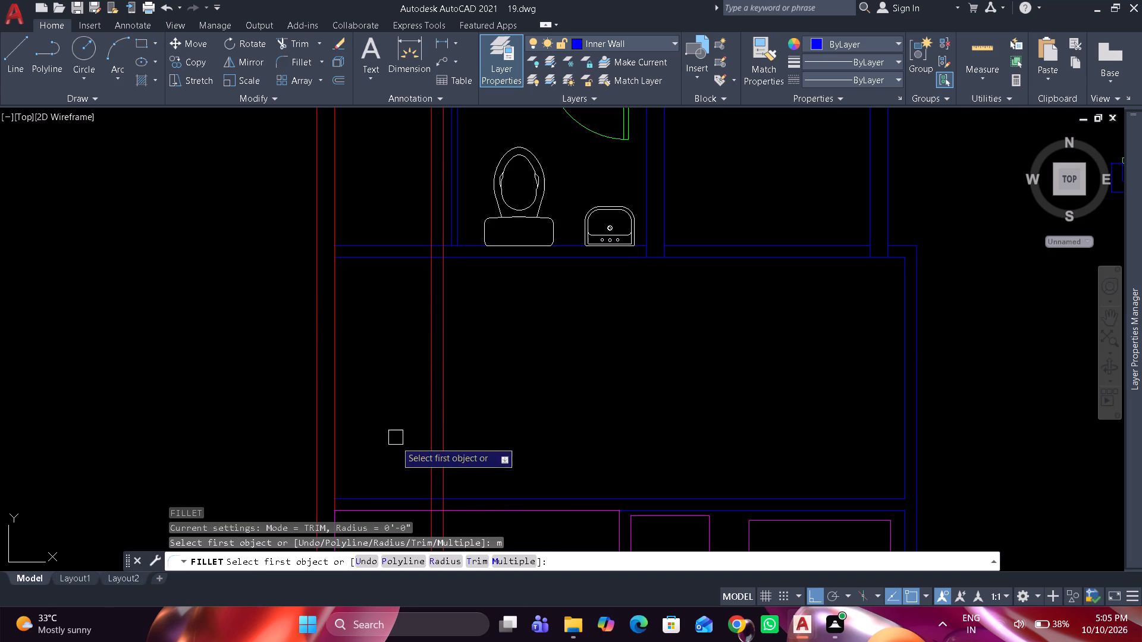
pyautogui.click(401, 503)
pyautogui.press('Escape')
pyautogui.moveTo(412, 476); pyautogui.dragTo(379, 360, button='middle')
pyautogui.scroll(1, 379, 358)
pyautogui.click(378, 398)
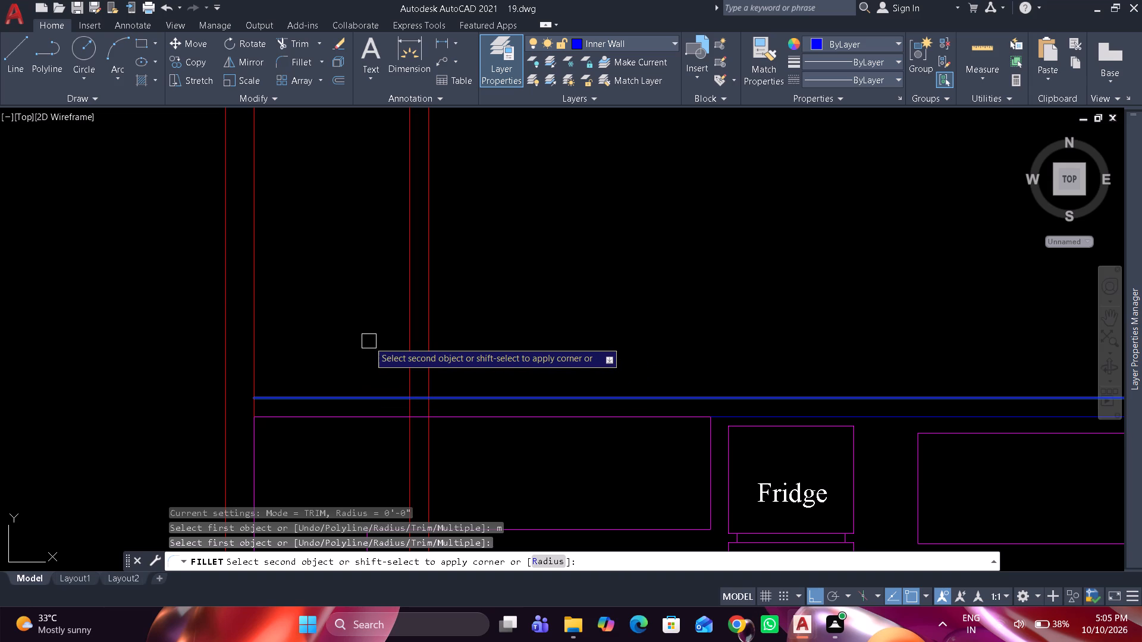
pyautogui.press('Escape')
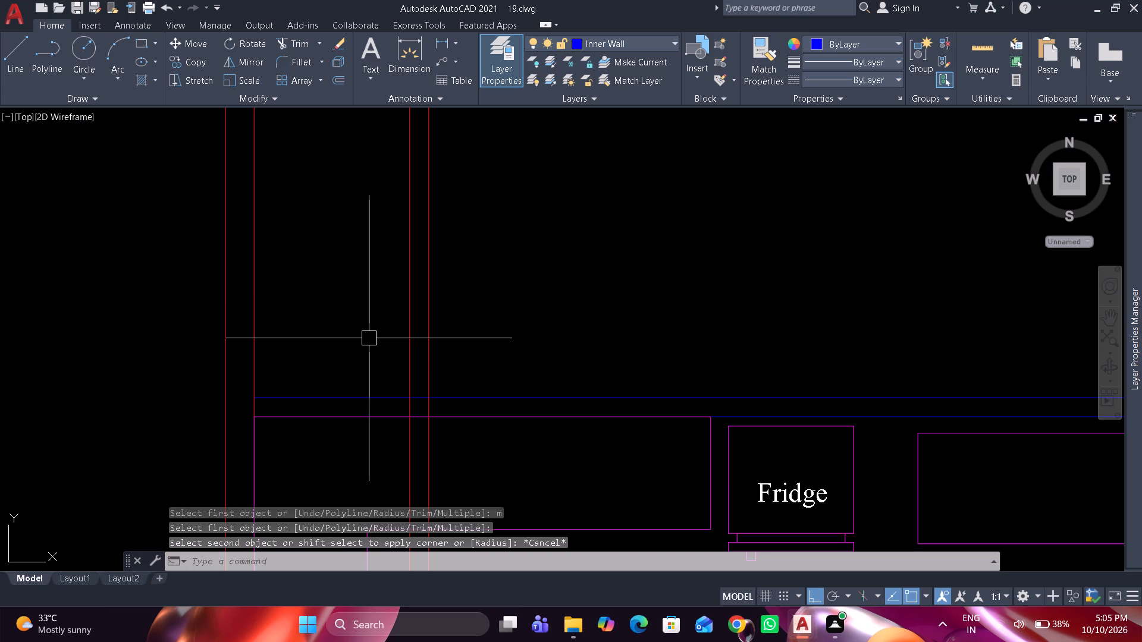
# Trim both partition lines where they run past the room's kitchen-side and bathroom-side walls.
pyautogui.write('tr')
pyautogui.press('space')
pyautogui.scroll(4, 413, 354)
pyautogui.moveTo(512, 386); pyautogui.dragTo(535, 389, button='middle')
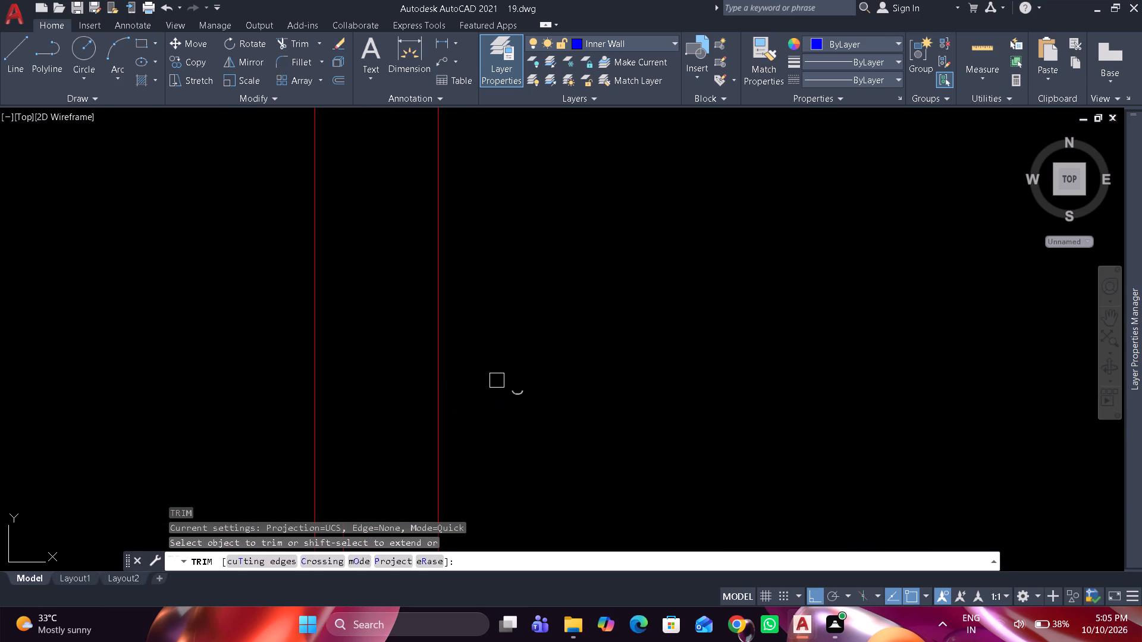
pyautogui.moveTo(535, 389); pyautogui.dragTo(796, 295, button='middle')
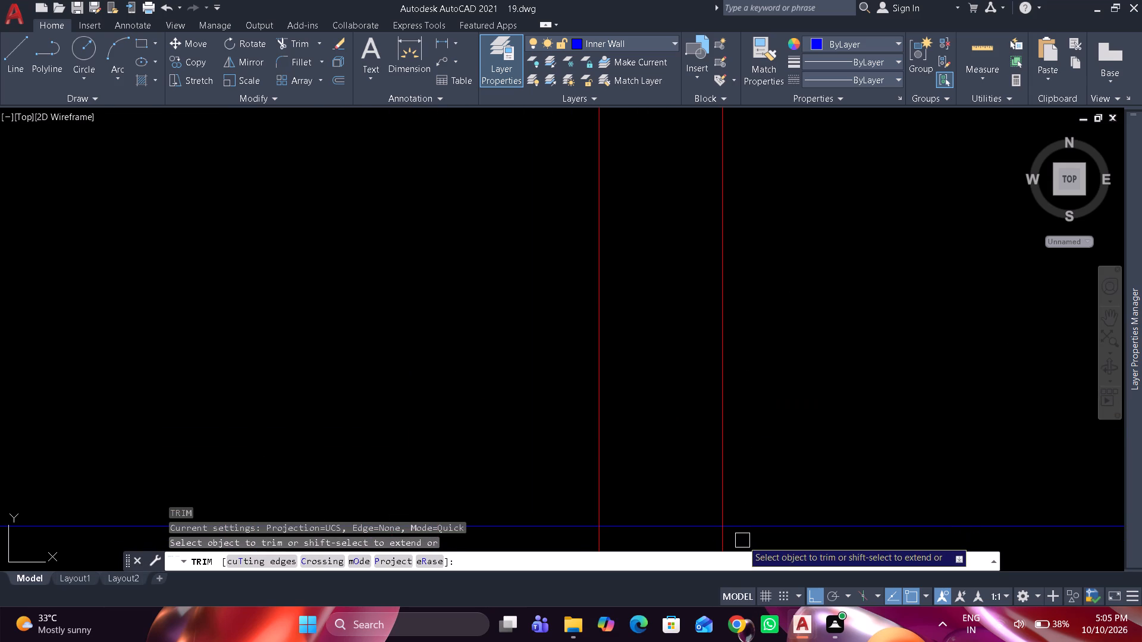
pyautogui.moveTo(742, 540); pyautogui.dragTo(558, 542)
pyautogui.scroll(-3, 645, 430)
pyautogui.scroll(-1, 711, 373)
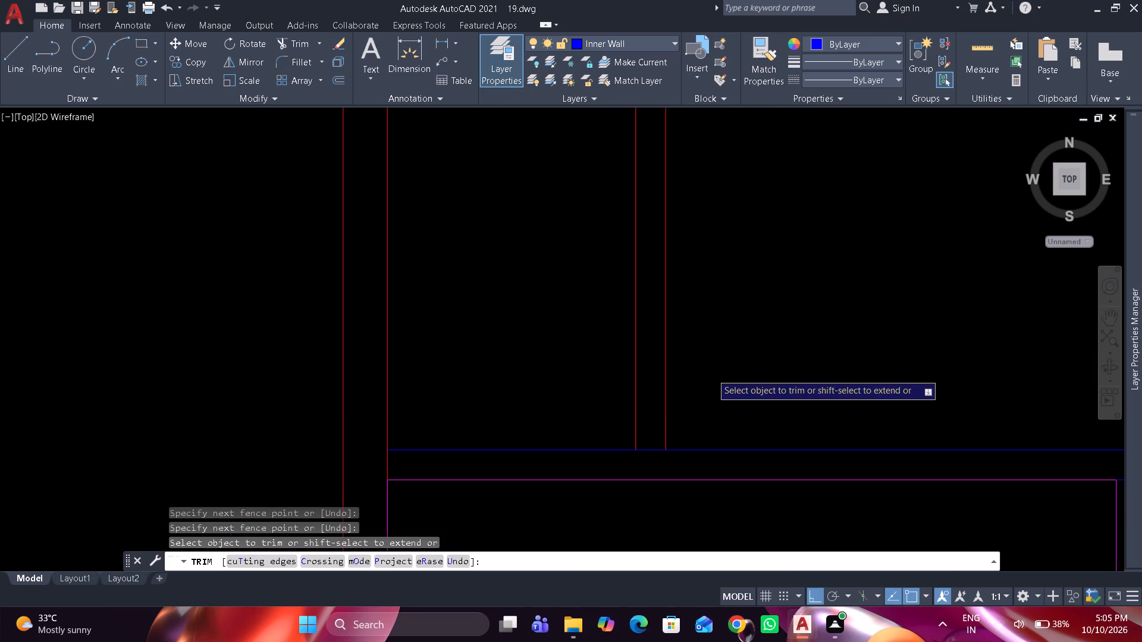
pyautogui.moveTo(711, 373); pyautogui.dragTo(717, 599, button='middle')
pyautogui.moveTo(711, 316); pyautogui.dragTo(707, 333, button='middle')
pyautogui.scroll(3, 711, 295)
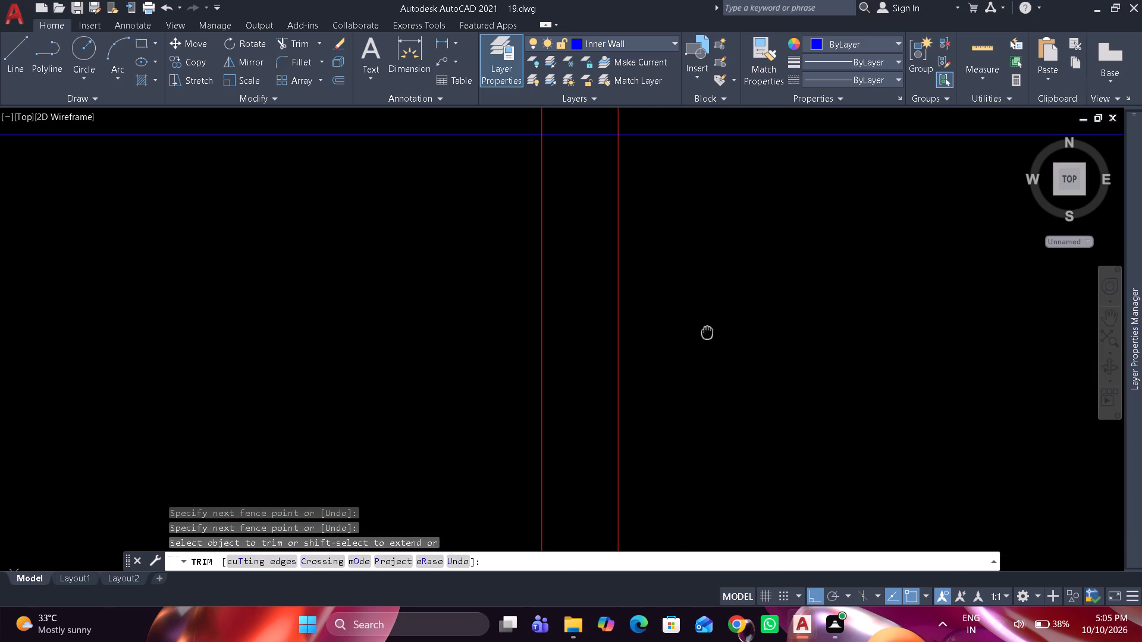
pyautogui.moveTo(707, 333); pyautogui.dragTo(707, 340, button='middle')
pyautogui.moveTo(521, 128); pyautogui.dragTo(682, 127)
pyautogui.press('space')
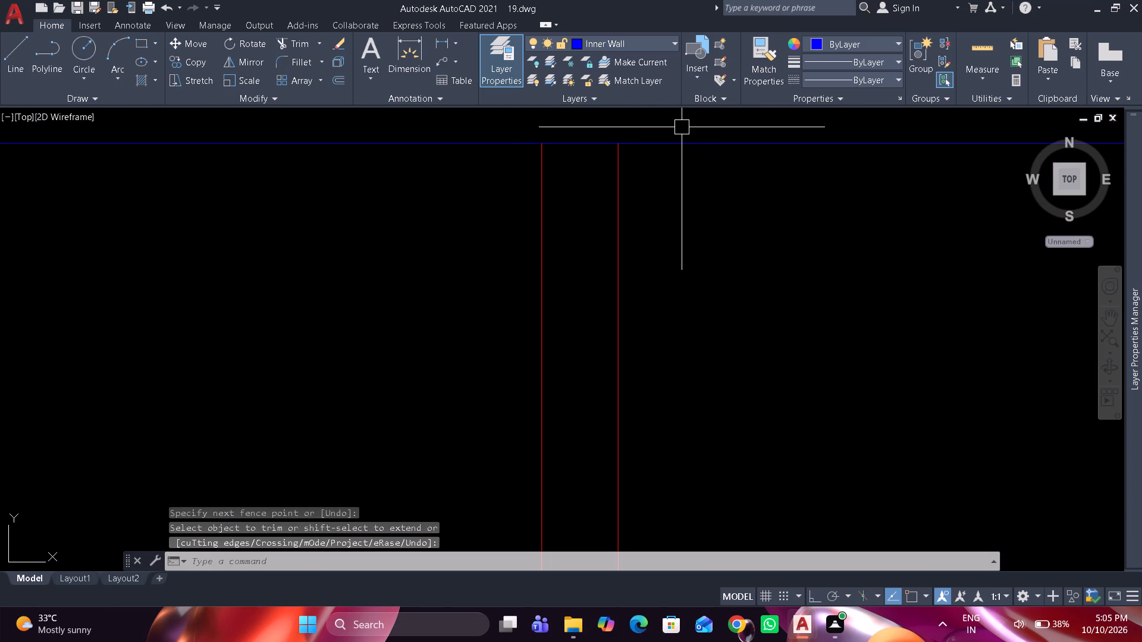
# Move both partition lines to the Inner Wall layer.
pyautogui.moveTo(668, 200); pyautogui.dragTo(463, 190)
pyautogui.click(408, 199)
pyautogui.click(655, 46)
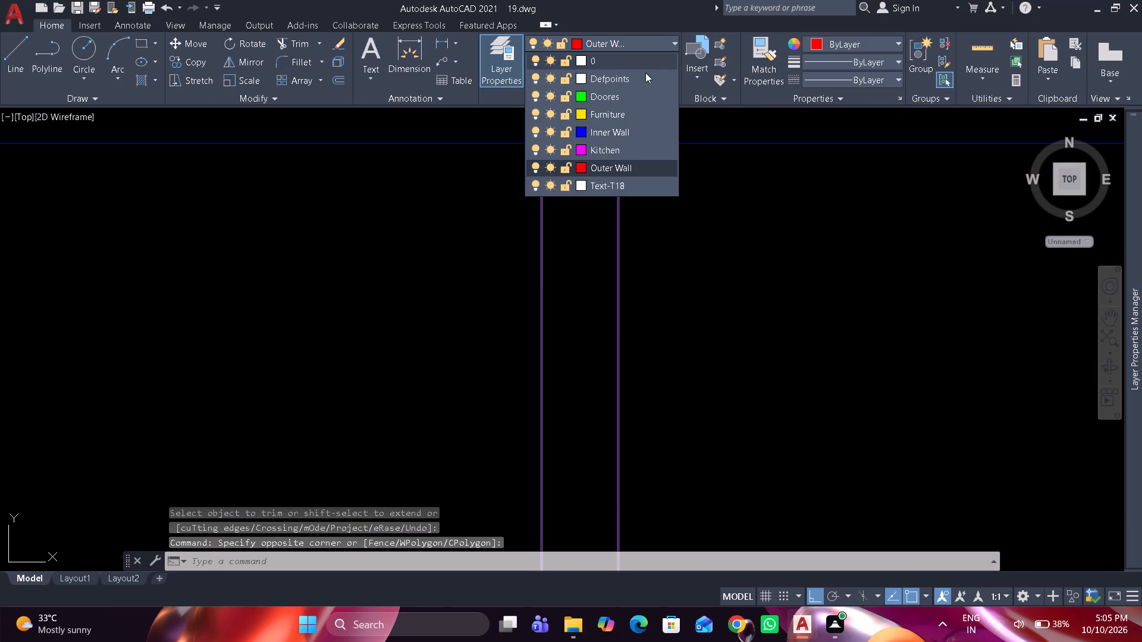
pyautogui.click(619, 140)
pyautogui.press('Escape')
# Offset the partition's room-side line 3'3" towards the corridor to mark the edge of the stair landing.
pyautogui.scroll(-5, 669, 210)
pyautogui.moveTo(670, 213); pyautogui.dragTo(364, 223, button='middle')
pyautogui.moveTo(312, 238); pyautogui.dragTo(275, 249, button='middle')
pyautogui.moveTo(463, 346); pyautogui.dragTo(377, 272, button='middle')
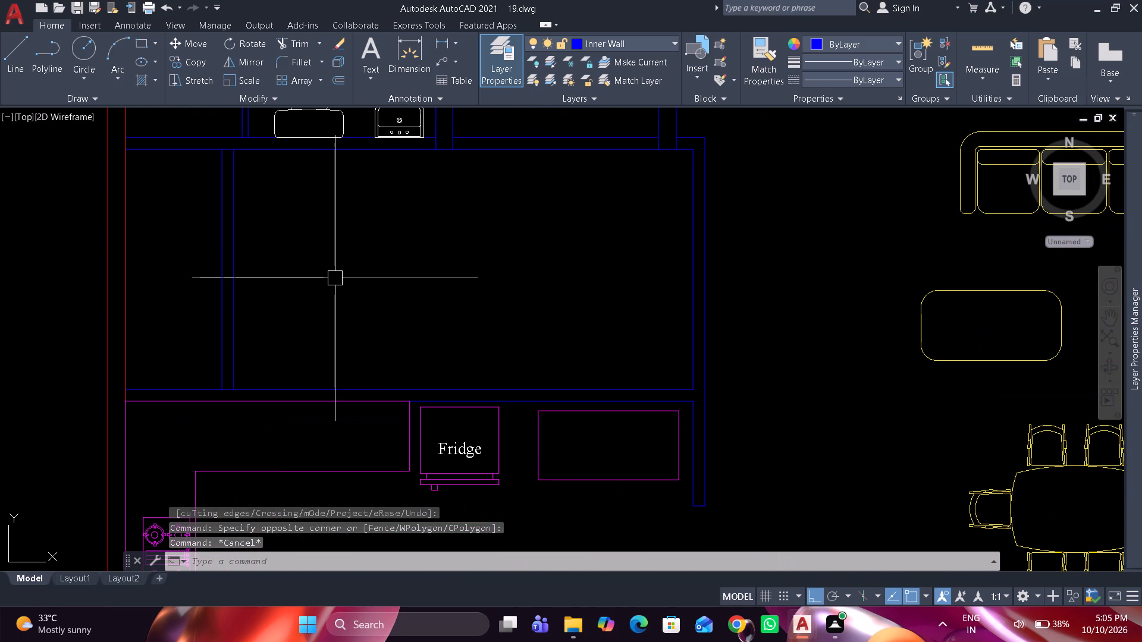
pyautogui.write('o')
pyautogui.press('space')
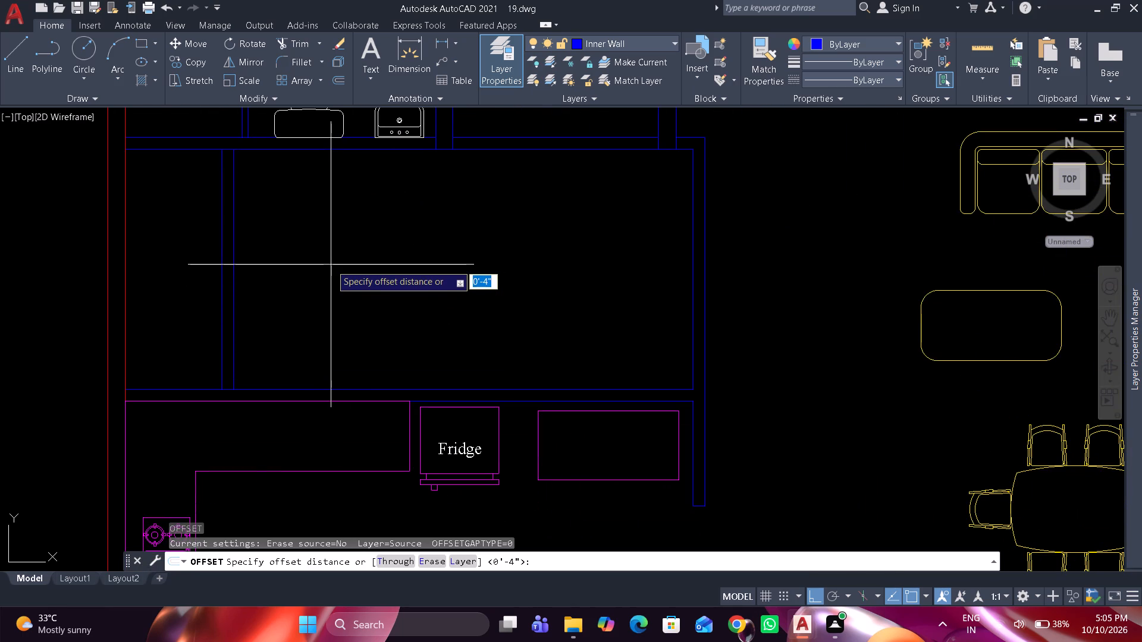
pyautogui.write("3'3")
pyautogui.hotkey('shift', '"')
pyautogui.press('Return')
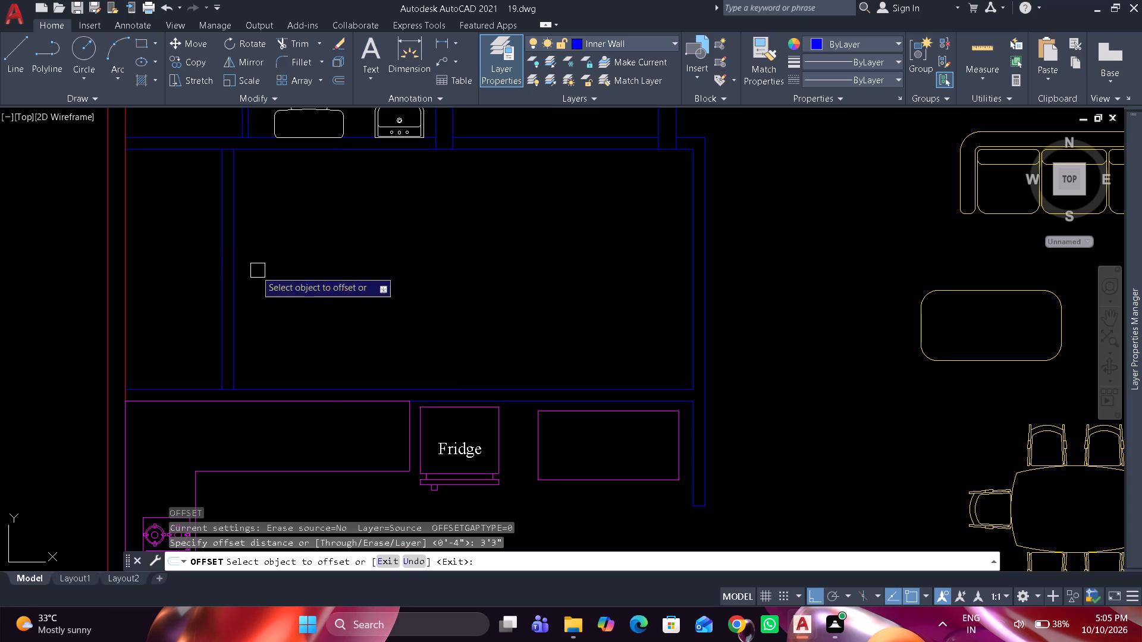
pyautogui.moveTo(234, 262); pyautogui.dragTo(254, 254)
pyautogui.click(435, 253)
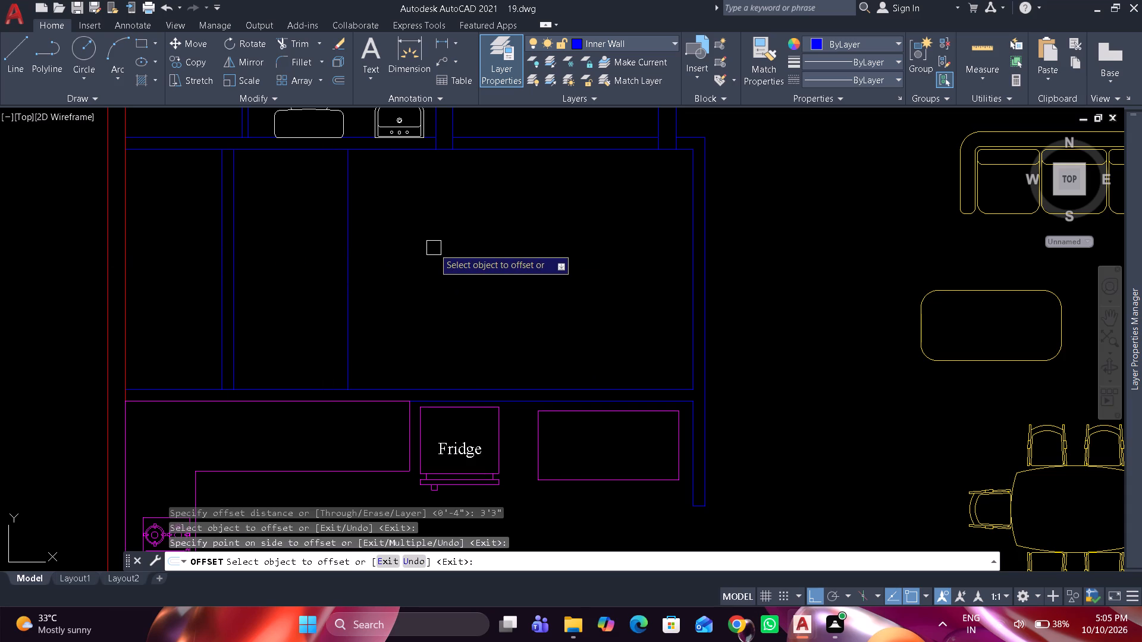
# Offset the room's bathroom-side and kitchen-side wall lines 3'3" inward to mark the two stair flights.
pyautogui.moveTo(472, 152); pyautogui.dragTo(472, 158)
pyautogui.moveTo(470, 302); pyautogui.dragTo(470, 311)
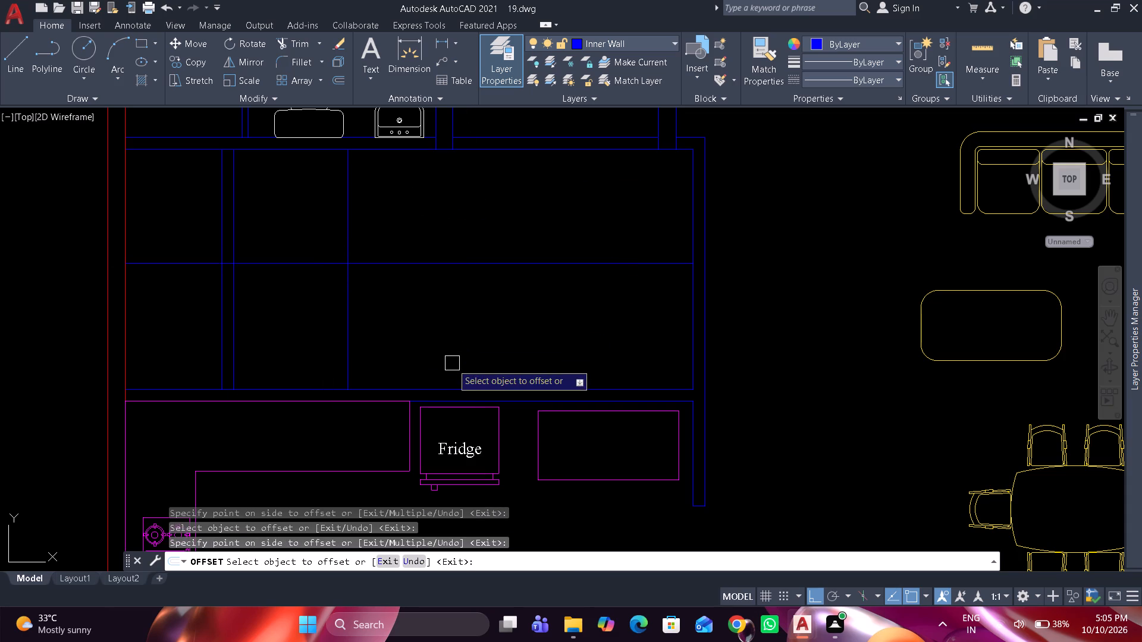
pyautogui.moveTo(452, 388); pyautogui.dragTo(447, 345)
pyautogui.click(444, 325)
pyautogui.press('space')
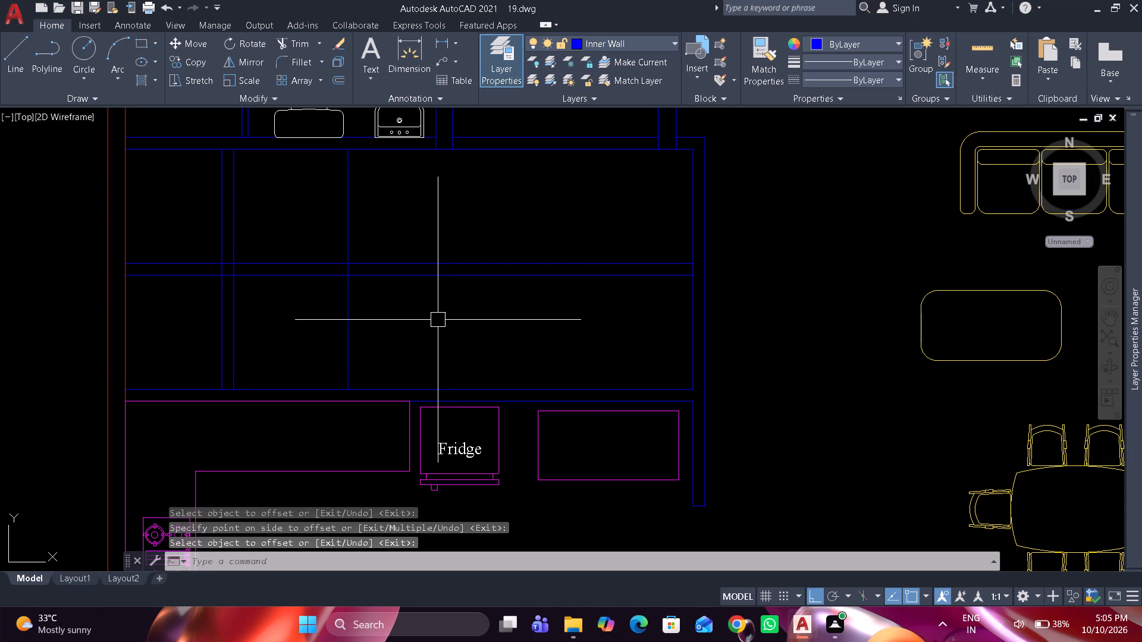
# Trim the two middle horizontal lines back to the landing line, clearing the part towards the outer wall.
pyautogui.write('tr')
pyautogui.press('space')
pyautogui.scroll(2, 426, 308)
pyautogui.moveTo(413, 313); pyautogui.dragTo(366, 370, button='middle')
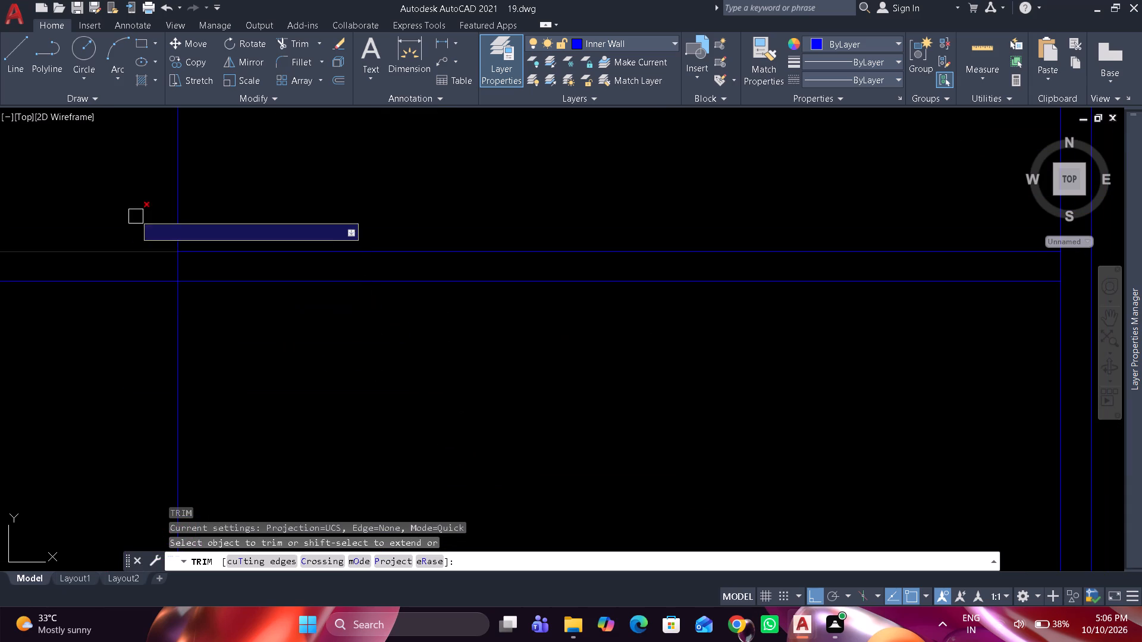
pyautogui.moveTo(127, 200); pyautogui.dragTo(126, 358)
pyautogui.press('space')
# Offset the landing line repeatedly at 9" towards the corridor to create seven tread lines across both stair flights.
pyautogui.scroll(-2, 127, 355)
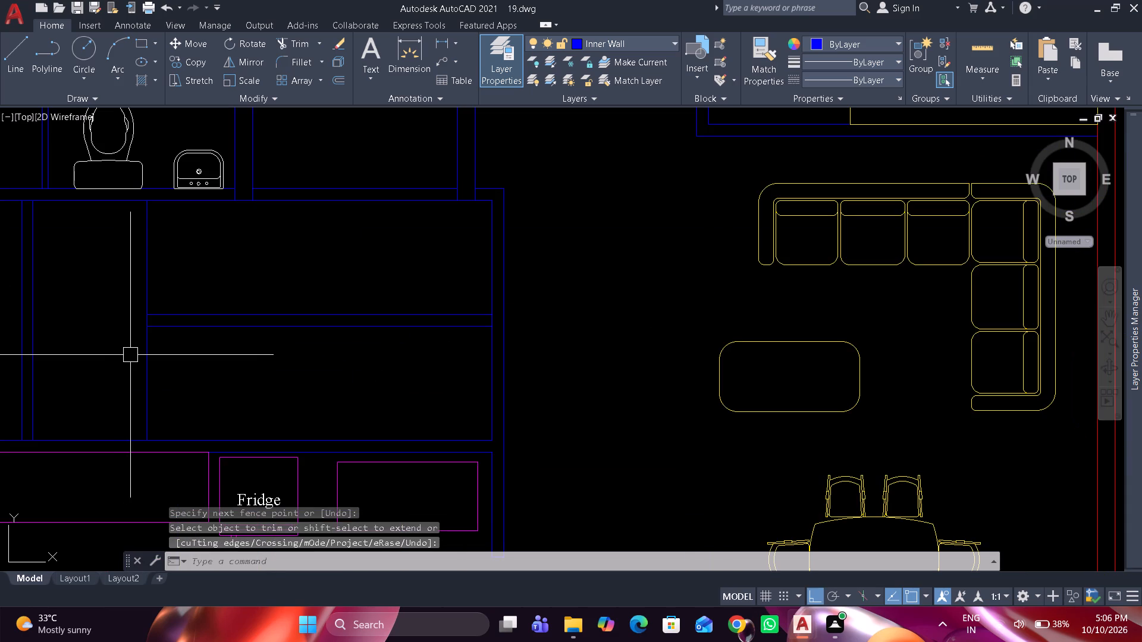
pyautogui.write('o')
pyautogui.press('space')
pyautogui.write('9"')
pyautogui.press('Return')
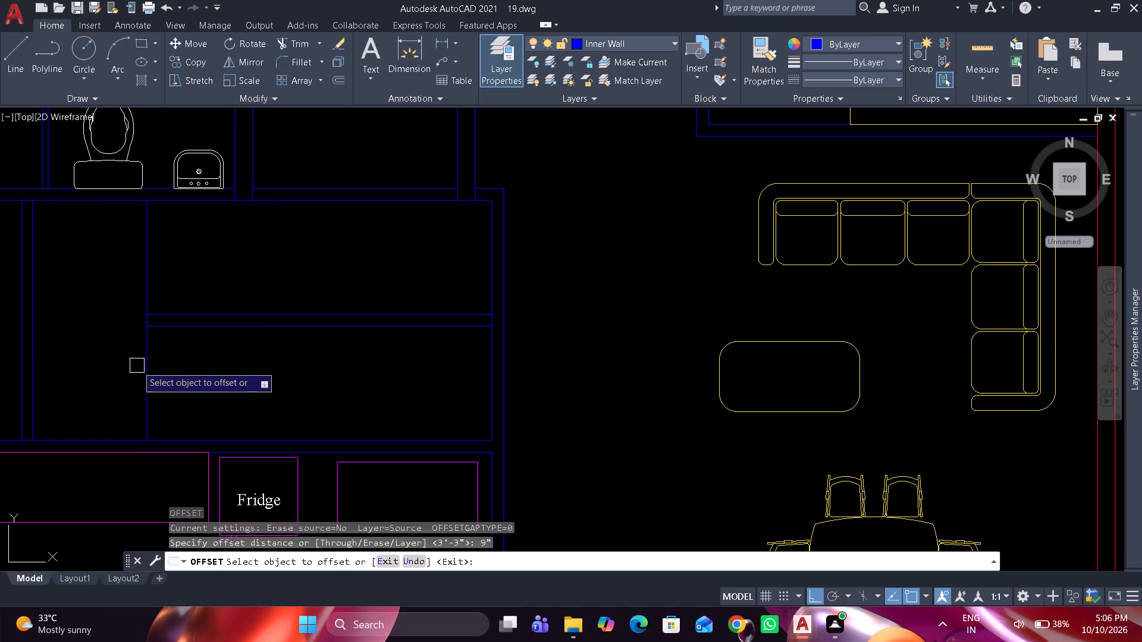
pyautogui.click(148, 373)
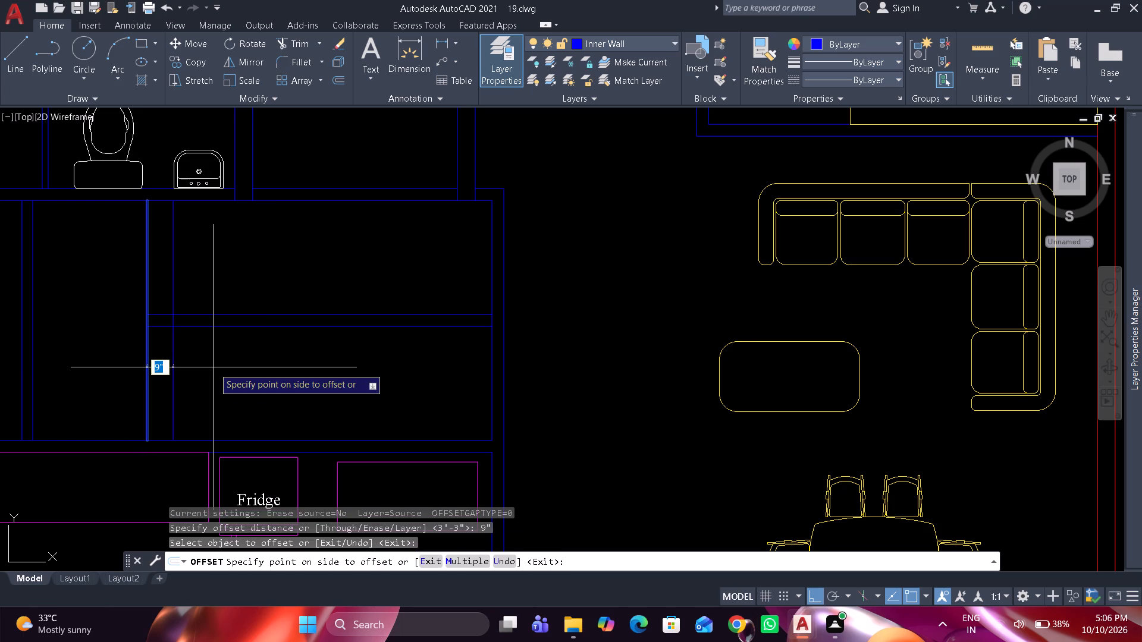
pyautogui.write('m')
pyautogui.press('space')
pyautogui.moveTo(227, 370); pyautogui.dragTo(238, 370)
pyautogui.moveTo(272, 369); pyautogui.dragTo(314, 370)
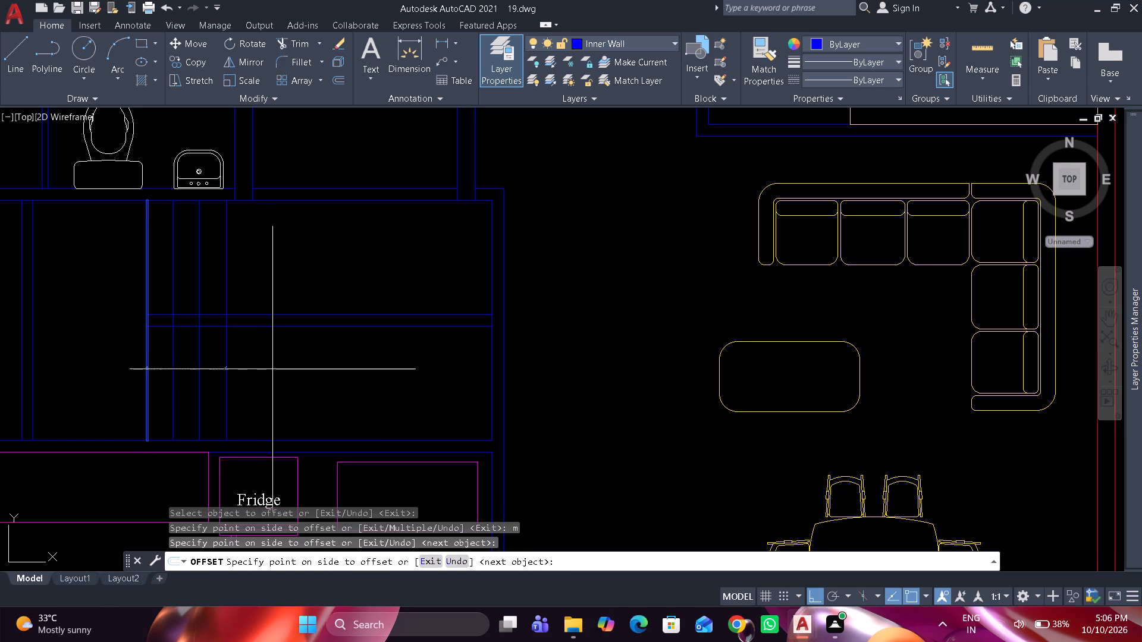
pyautogui.moveTo(363, 371); pyautogui.dragTo(434, 372)
pyautogui.click(440, 370)
pyautogui.moveTo(406, 376); pyautogui.dragTo(426, 377)
pyautogui.moveTo(396, 383); pyautogui.dragTo(429, 383)
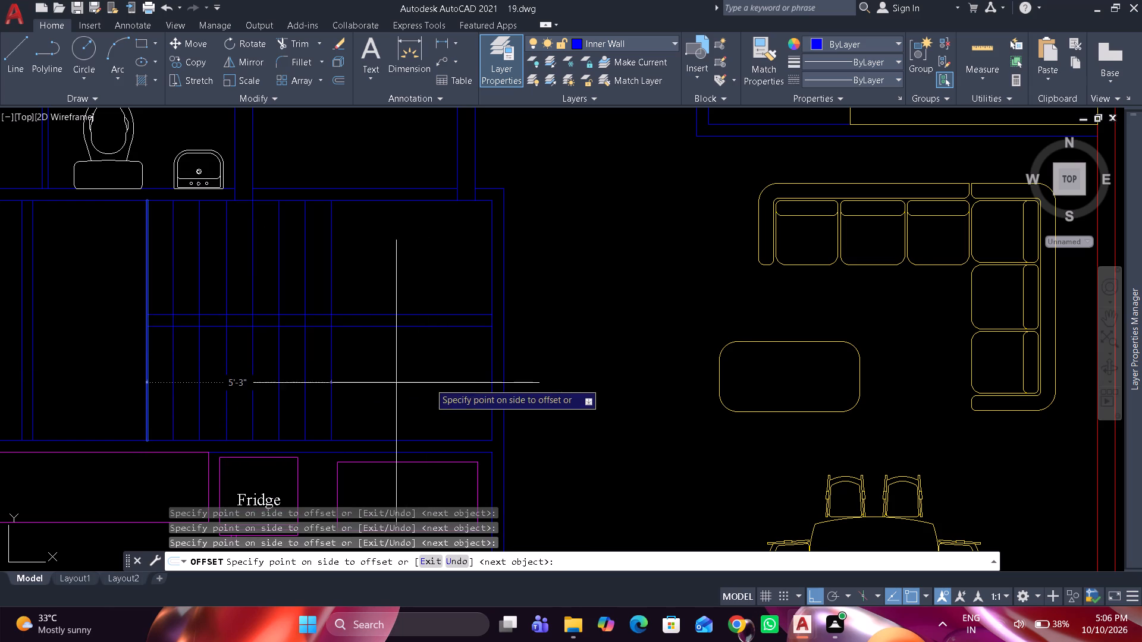
pyautogui.press('space')
pyautogui.moveTo(305, 392); pyautogui.dragTo(331, 392)
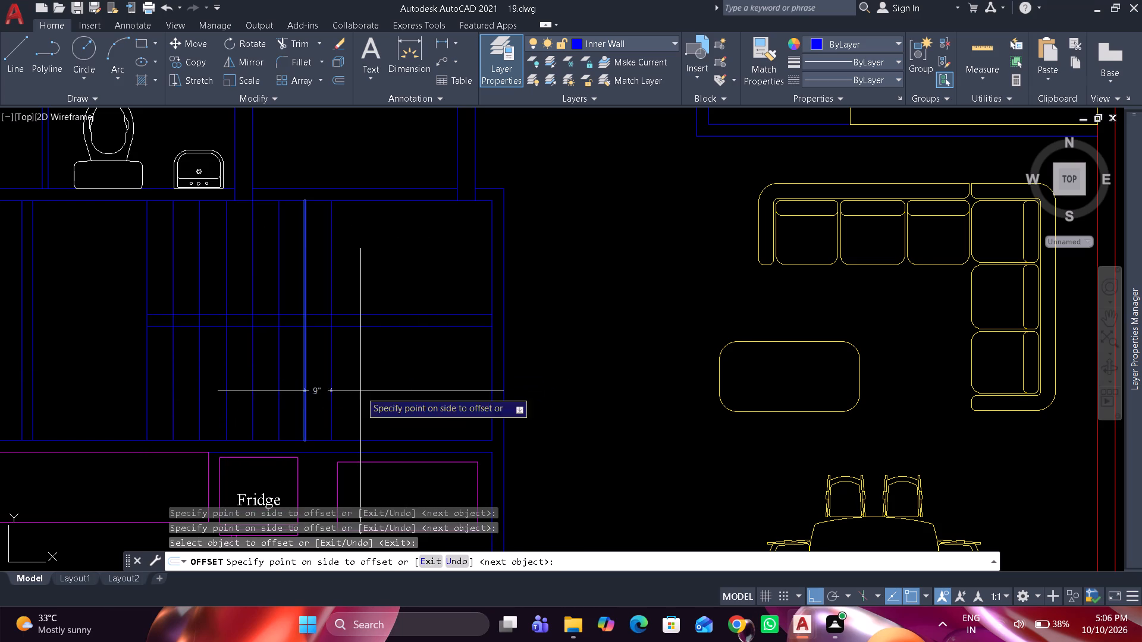
pyautogui.click(360, 391)
pyautogui.press('space')
pyautogui.press('space')
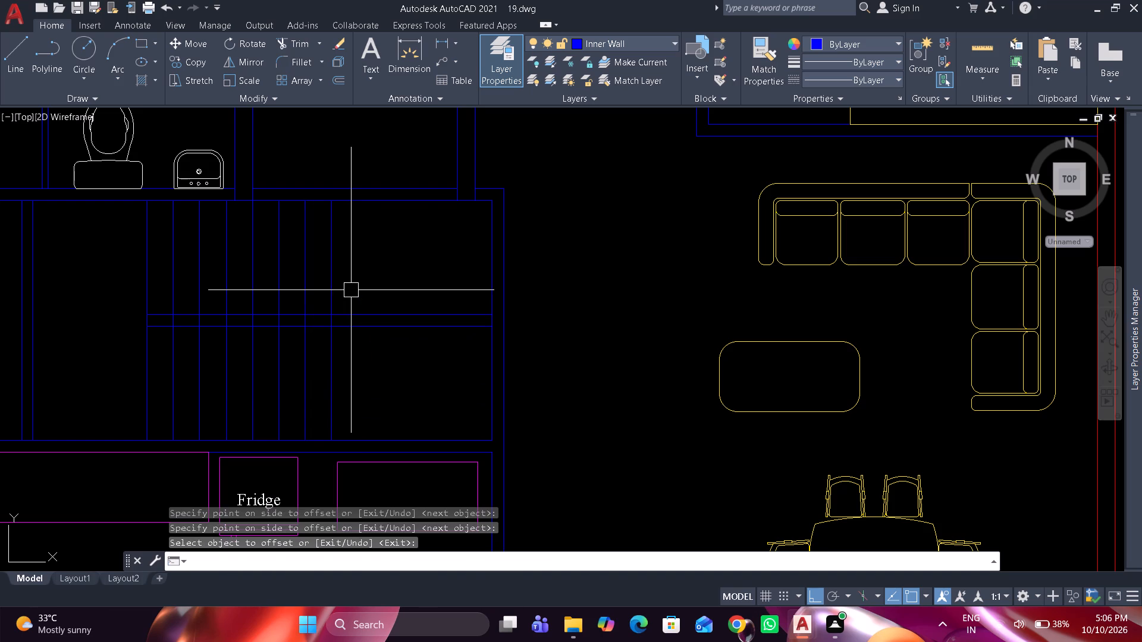
# Trim the tread lines out of the gap between the two middle lines and remove the upper flight's last tread nearest the corridor.
pyautogui.write('tr')
pyautogui.press('space')
pyautogui.scroll(1, 351, 290)
pyautogui.scroll(1, 338, 339)
pyautogui.click(338, 340)
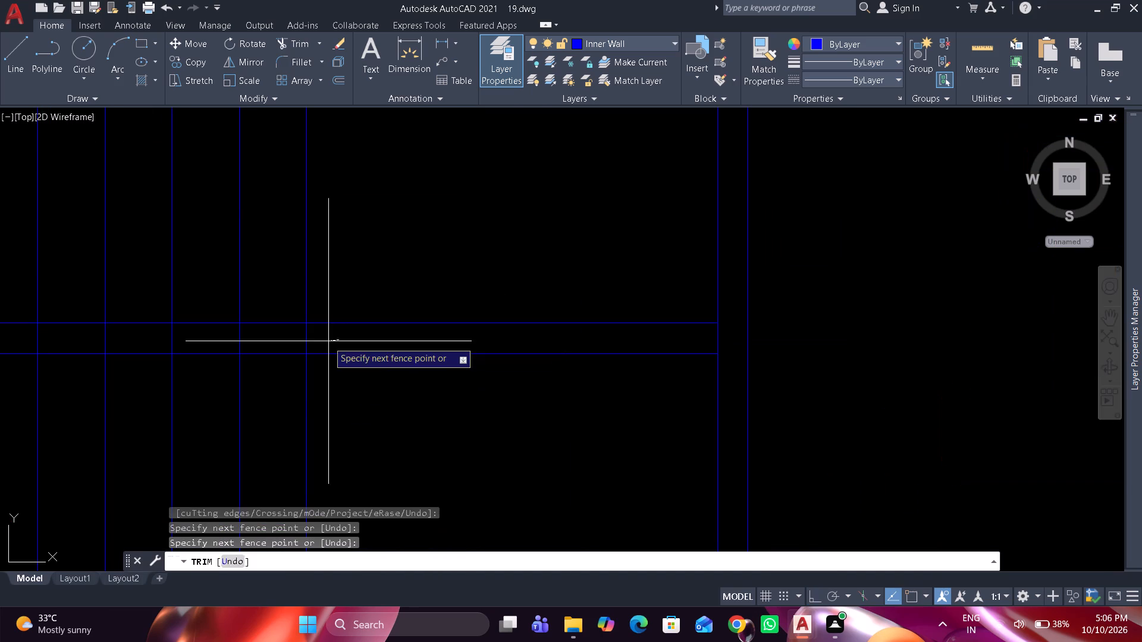
pyautogui.scroll(-2, 325, 341)
pyautogui.scroll(1, 167, 340)
pyautogui.click(145, 341)
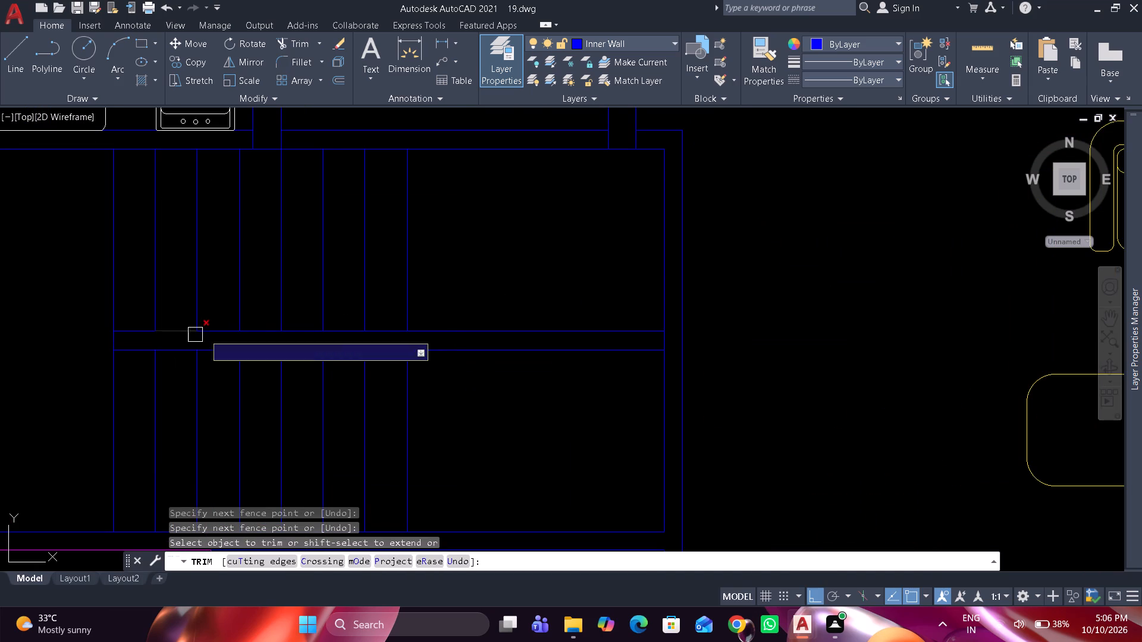
pyautogui.click(407, 282)
pyautogui.press('space')
# Stretch the lower flight's last tread line up to the upper middle line to close the end of the divider.
pyautogui.scroll(-2, 431, 263)
pyautogui.moveTo(439, 269); pyautogui.dragTo(447, 276, button='middle')
pyautogui.scroll(2, 447, 276)
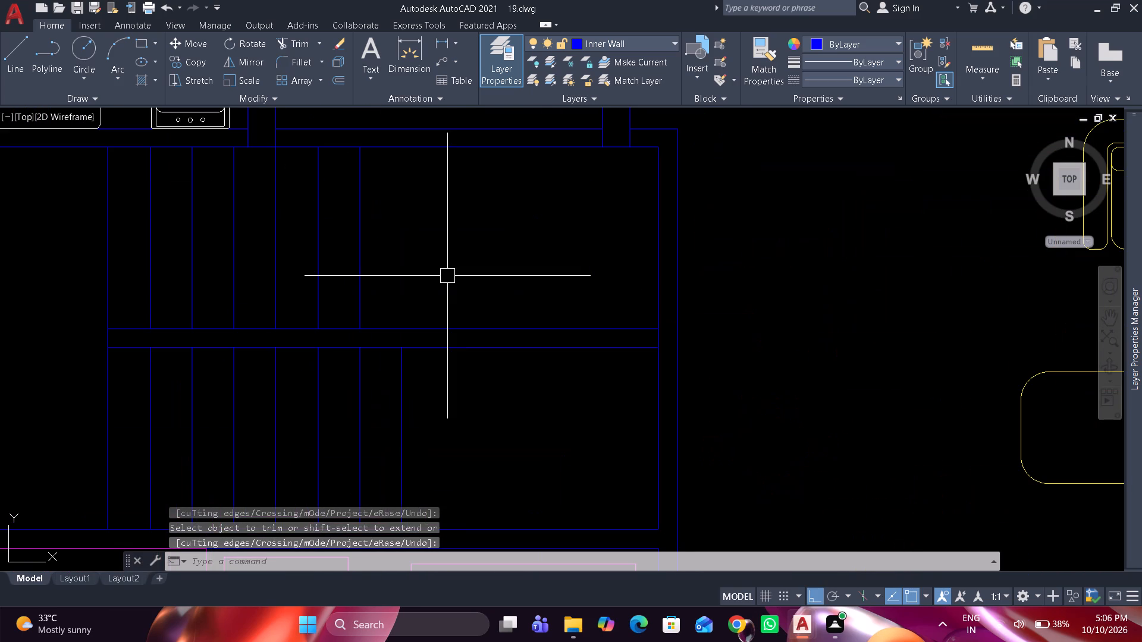
pyautogui.press('space')
pyautogui.scroll(1, 435, 304)
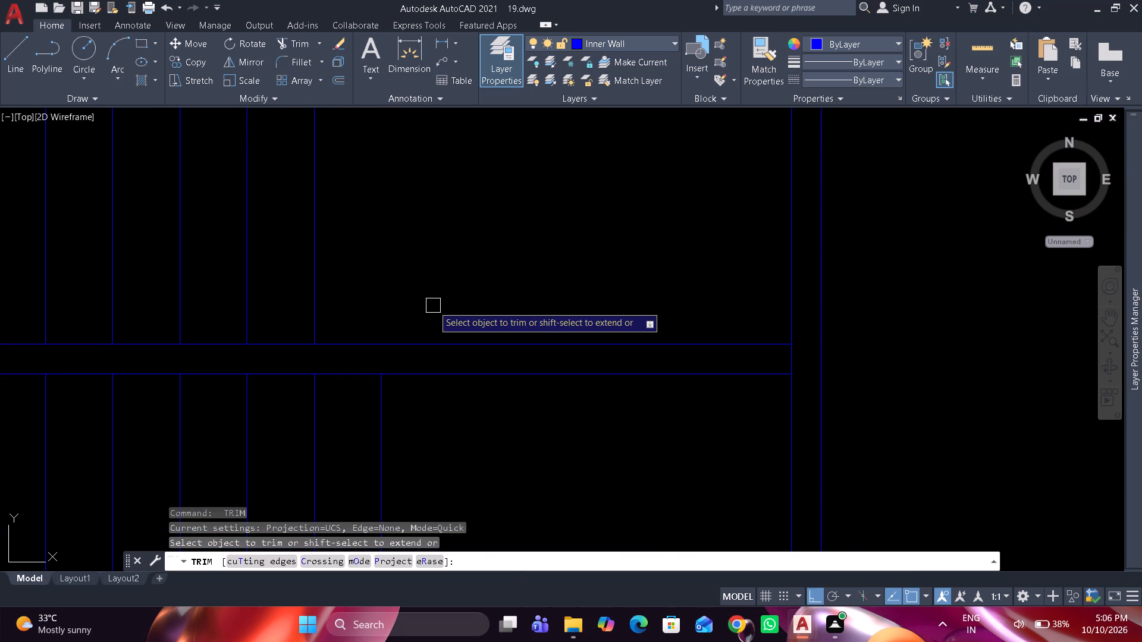
pyautogui.press('space')
pyautogui.press('Escape')
pyautogui.click(384, 401)
pyautogui.click(383, 374)
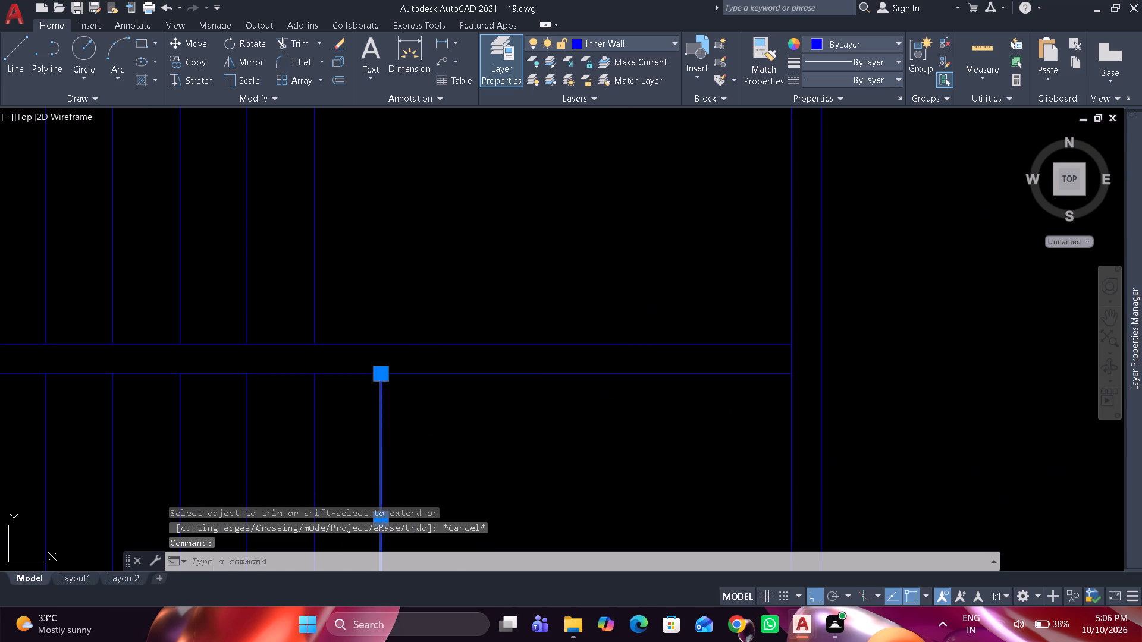
pyautogui.click(384, 344)
pyautogui.press('Escape')
# Trim both middle lines between the last tread of the lower flight and the corridor wall.
pyautogui.write('tr')
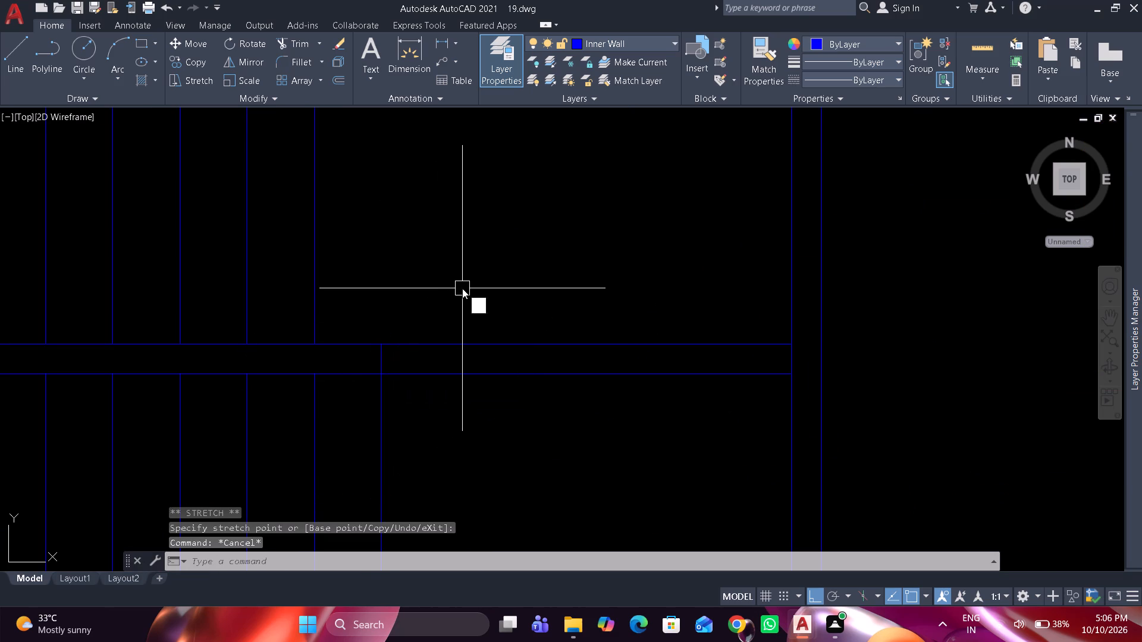
pyautogui.press('space')
pyautogui.moveTo(462, 288); pyautogui.dragTo(465, 427)
pyautogui.press('space')
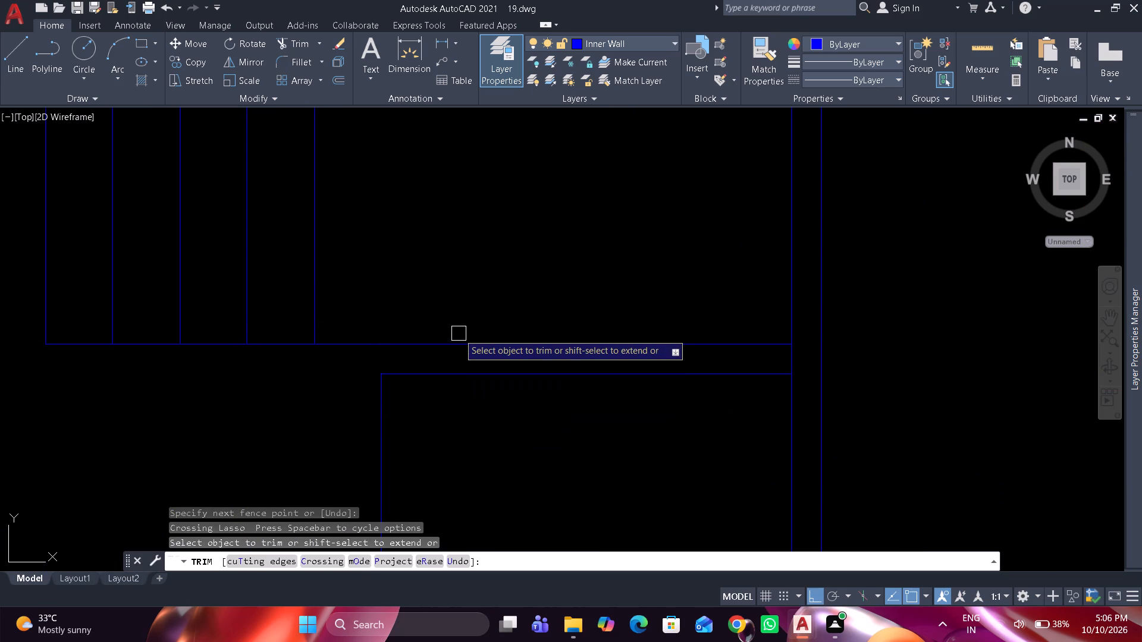
pyautogui.hotkey('ctrl', 'z')
pyautogui.moveTo(459, 317); pyautogui.dragTo(450, 423)
pyautogui.press('space')
pyautogui.scroll(-2, 470, 293)
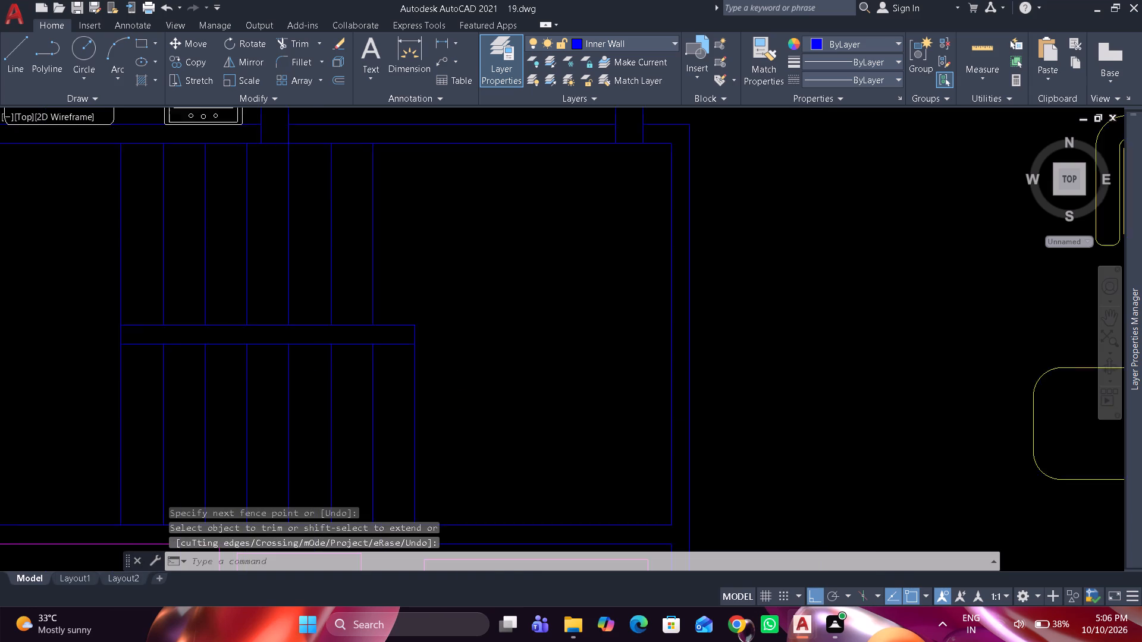
pyautogui.scroll(-1, 470, 293)
pyautogui.moveTo(478, 303); pyautogui.dragTo(581, 317, button='middle')
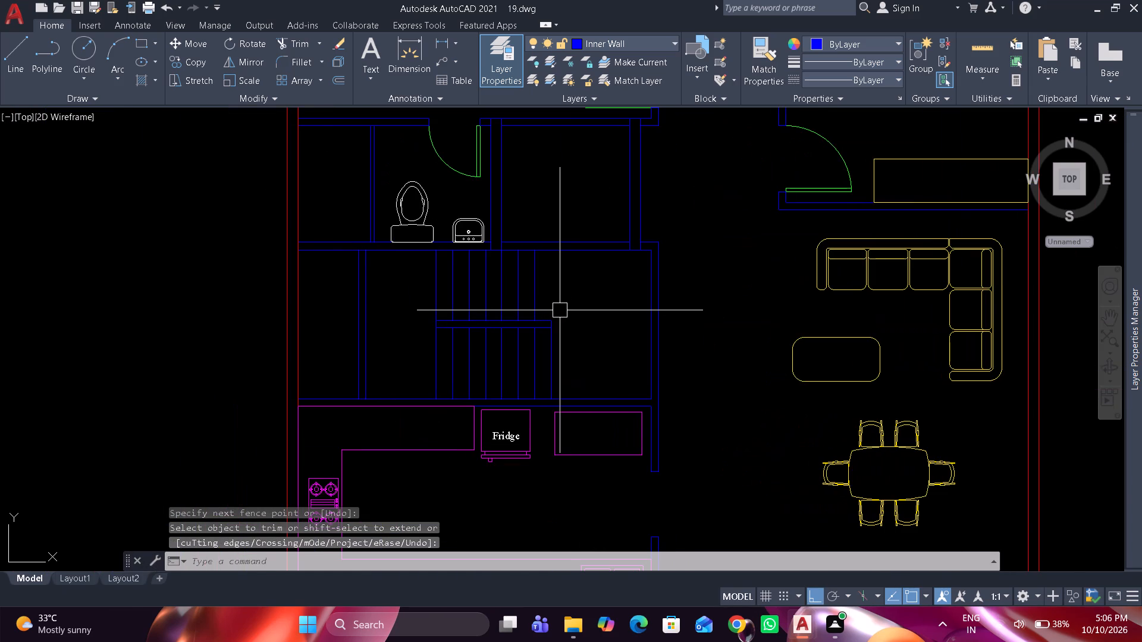
# Offset the stair room's bathroom-side wall line 6" into the room to locate the first jamb of the corridor opening.
pyautogui.scroll(1, 560, 310)
pyautogui.scroll(1, 640, 301)
pyautogui.moveTo(641, 301); pyautogui.dragTo(444, 318, button='middle')
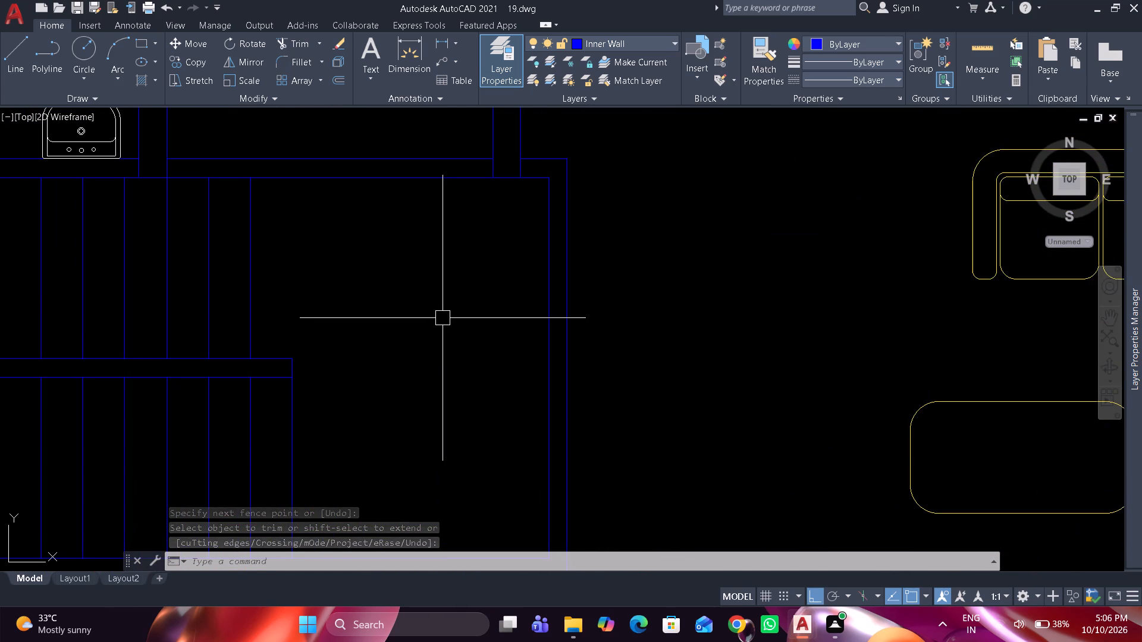
pyautogui.scroll(1, 545, 209)
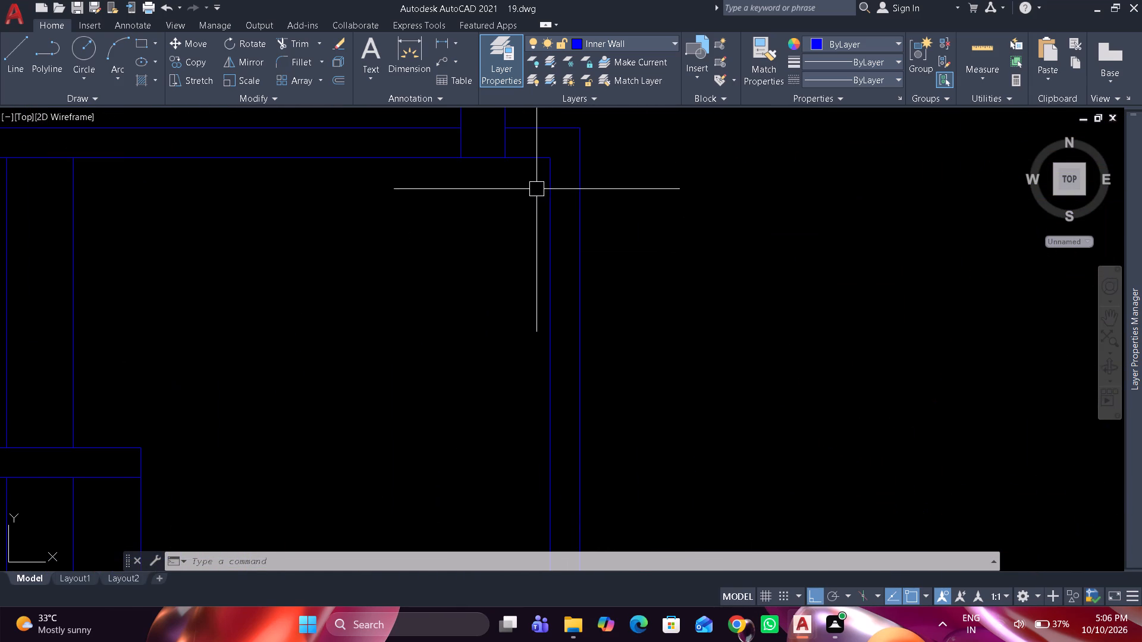
pyautogui.moveTo(537, 190); pyautogui.dragTo(539, 261, button='middle')
pyautogui.scroll(2, 536, 238)
pyautogui.moveTo(534, 222); pyautogui.dragTo(533, 228)
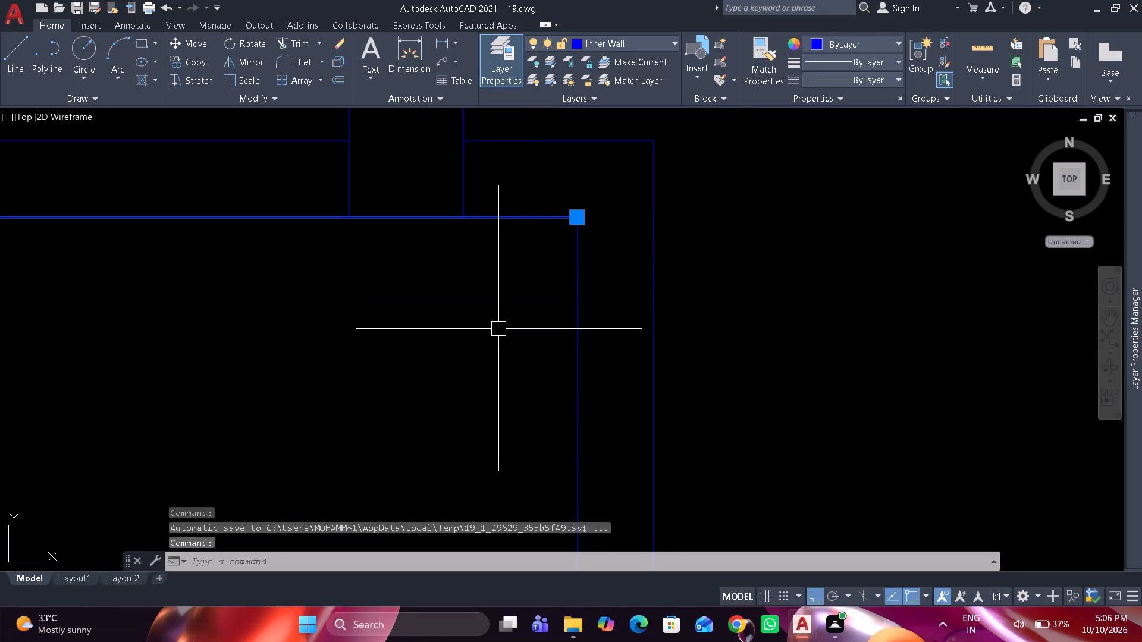
pyautogui.write('o 6"')
pyautogui.press('Return')
pyautogui.click(506, 376)
pyautogui.press('space')
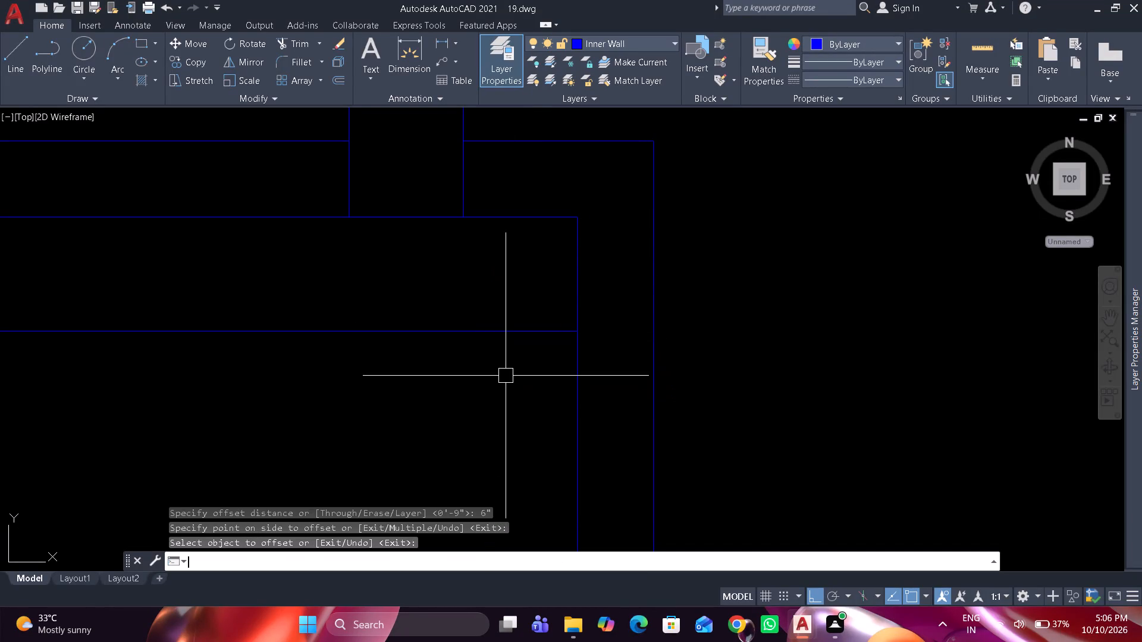
# Extend the offset line across the corridor wall's thickness and trim its part inside the room, leaving only the jamb line.
pyautogui.write('ex')
pyautogui.press('space')
pyautogui.moveTo(531, 333); pyautogui.dragTo(531, 357)
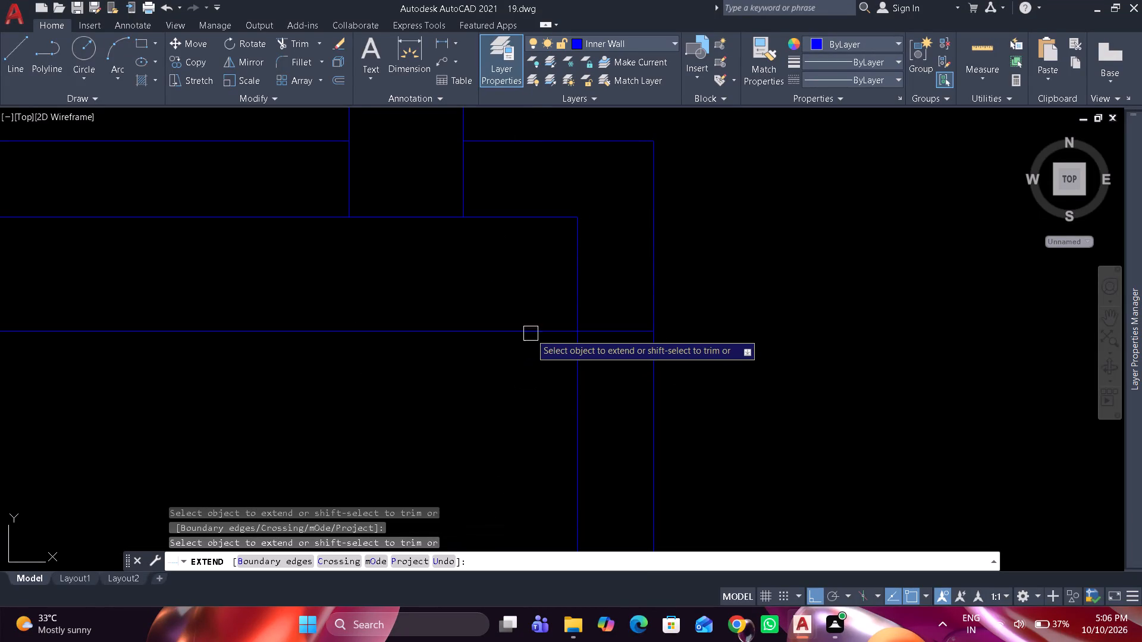
pyautogui.press('space')
pyautogui.write('tr')
pyautogui.press('space')
pyautogui.click(522, 332)
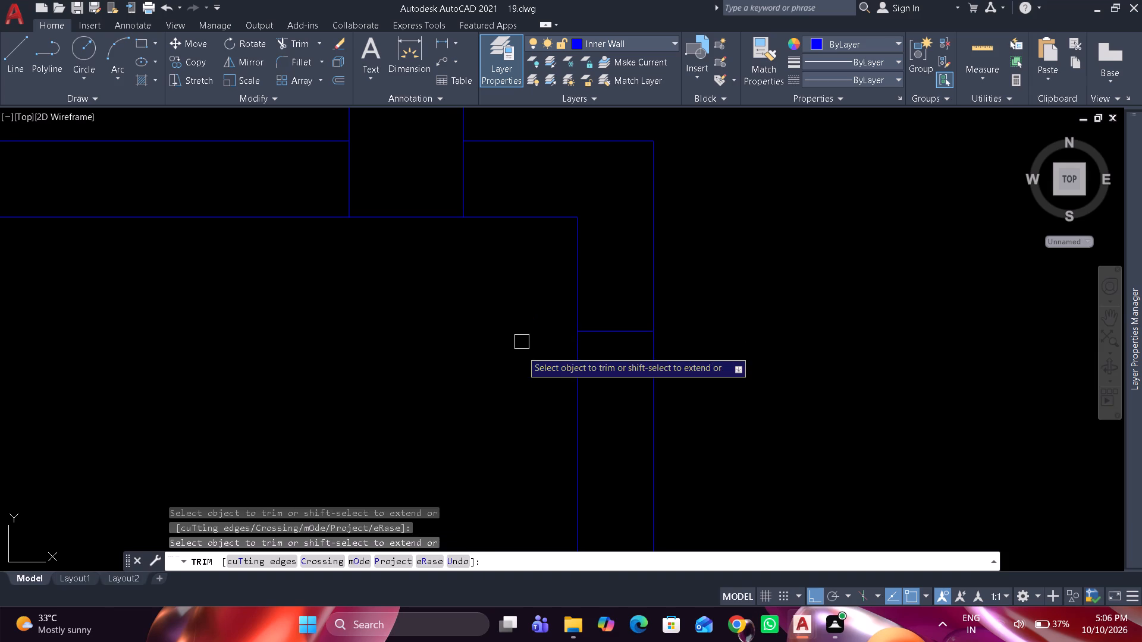
pyautogui.press('space')
# Offset the jamb line 4' along the corridor wall towards the kitchen to mark the opening's other side.
pyautogui.write("o 4'")
pyautogui.press('Return')
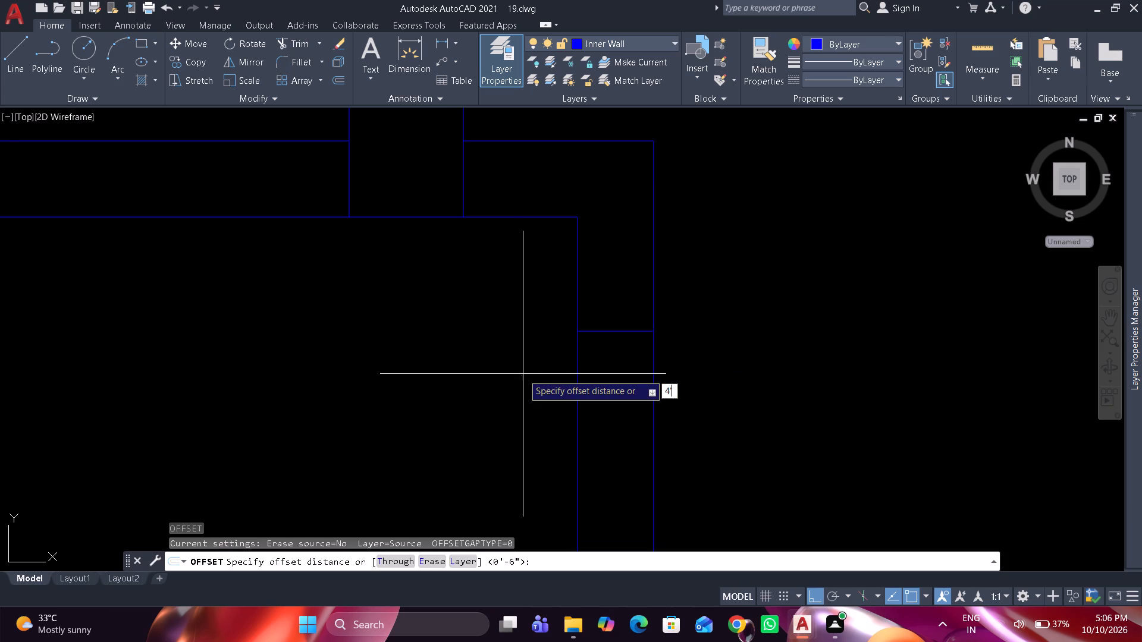
pyautogui.click(597, 334)
pyautogui.click(604, 373)
pyautogui.press('space')
# Trim both corridor wall lines between the two jamb lines to open the stair room's entrance.
pyautogui.scroll(-3, 604, 373)
pyautogui.scroll(-1, 665, 414)
pyautogui.moveTo(666, 413); pyautogui.dragTo(644, 346, button='middle')
pyautogui.write('tr')
pyautogui.press('space')
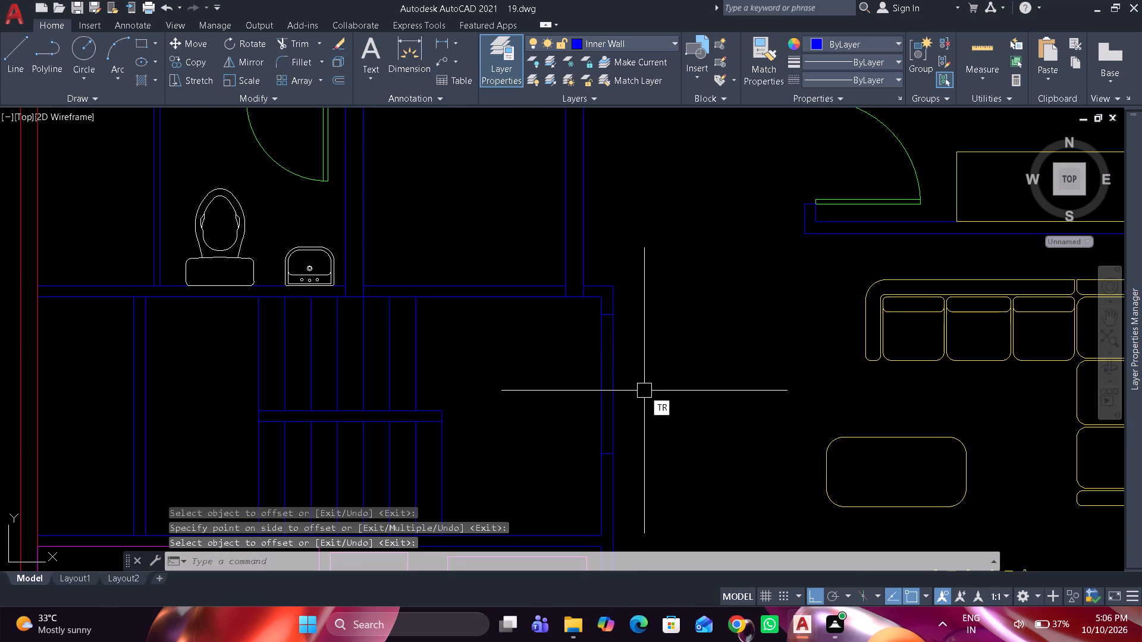
pyautogui.moveTo(644, 391); pyautogui.dragTo(553, 373)
pyautogui.press('space')
pyautogui.scroll(-2, 553, 373)
pyautogui.moveTo(554, 374); pyautogui.dragTo(561, 384, button='middle')
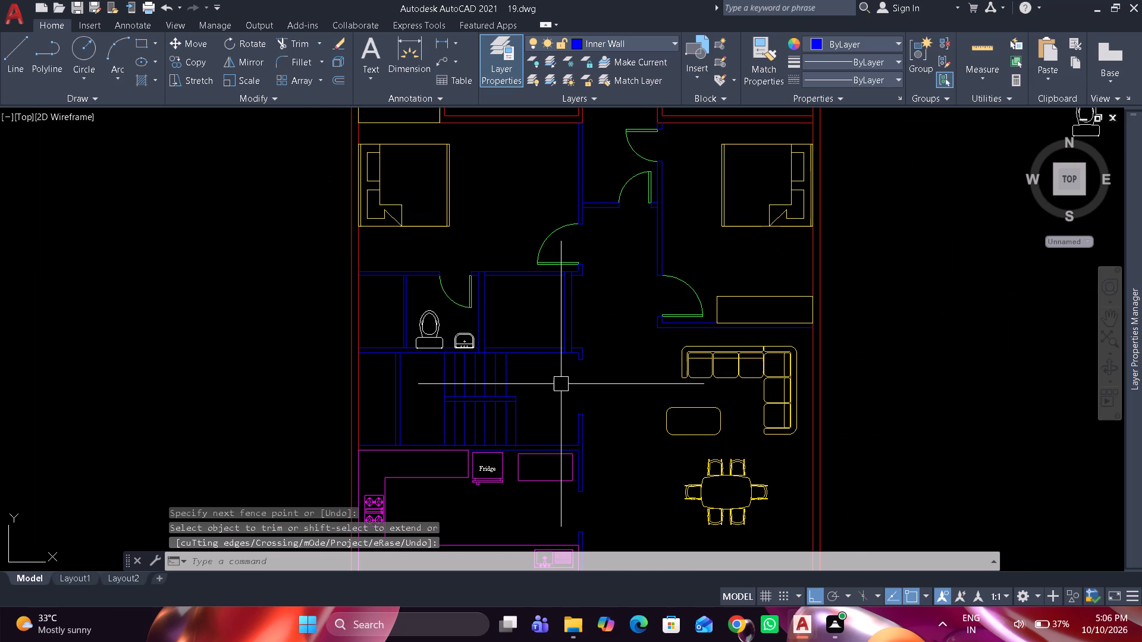
# Save the drawing.
pyautogui.scroll(2, 561, 292)
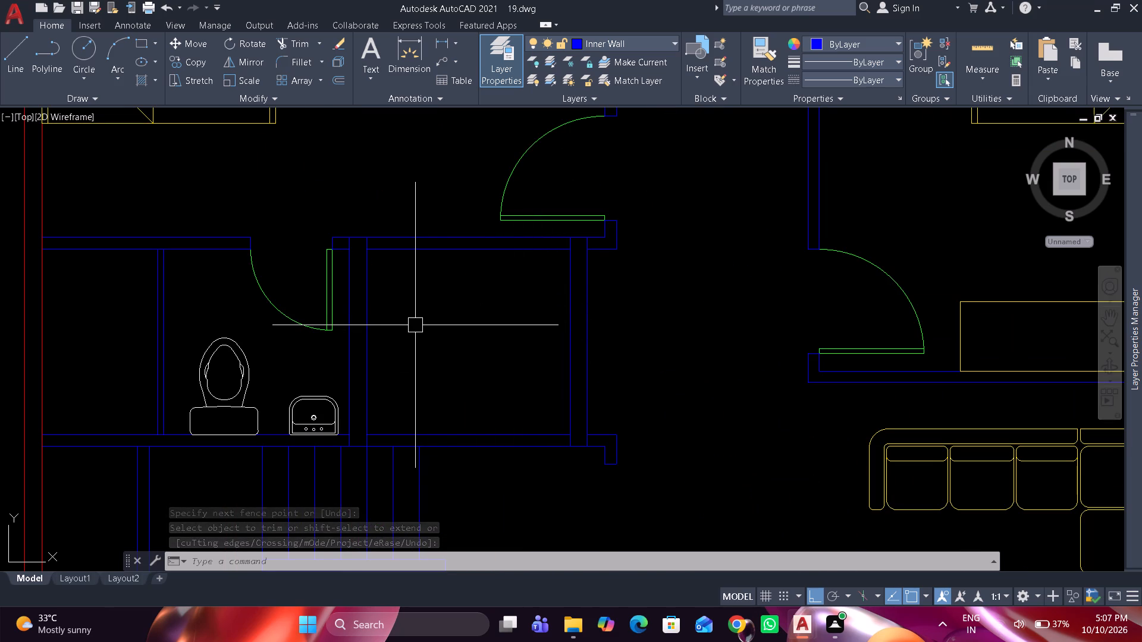
pyautogui.hotkey('ctrl', 's')
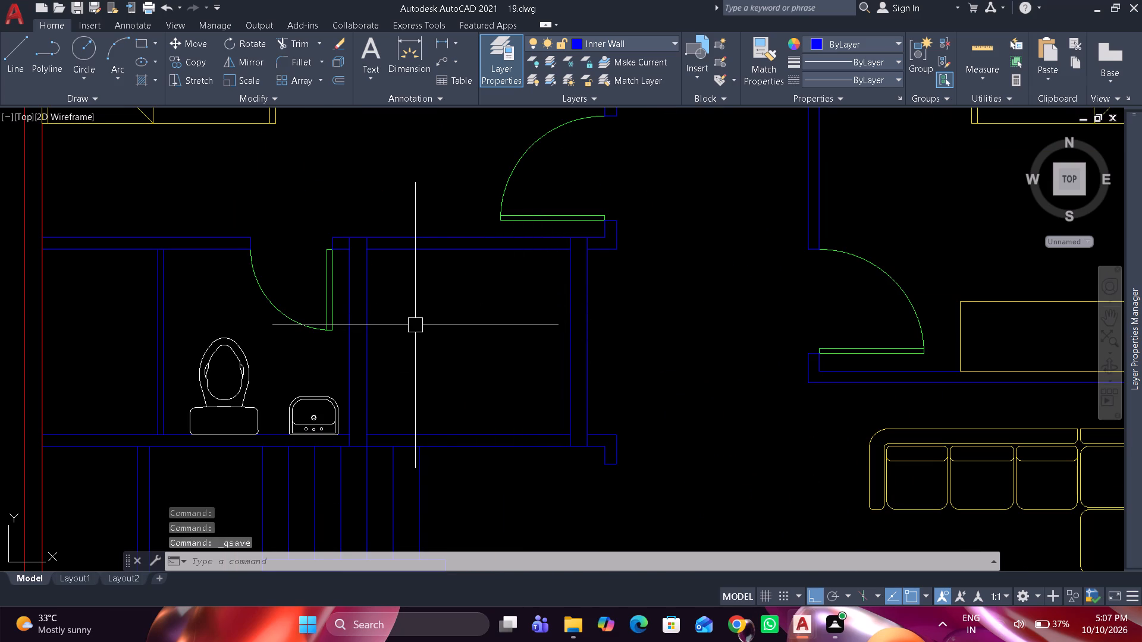
# Rotate the spare toilet outside the plan by 270° so its tank faces left.
pyautogui.scroll(-2, 415, 325)
pyautogui.moveTo(419, 335); pyautogui.dragTo(438, 416, button='middle')
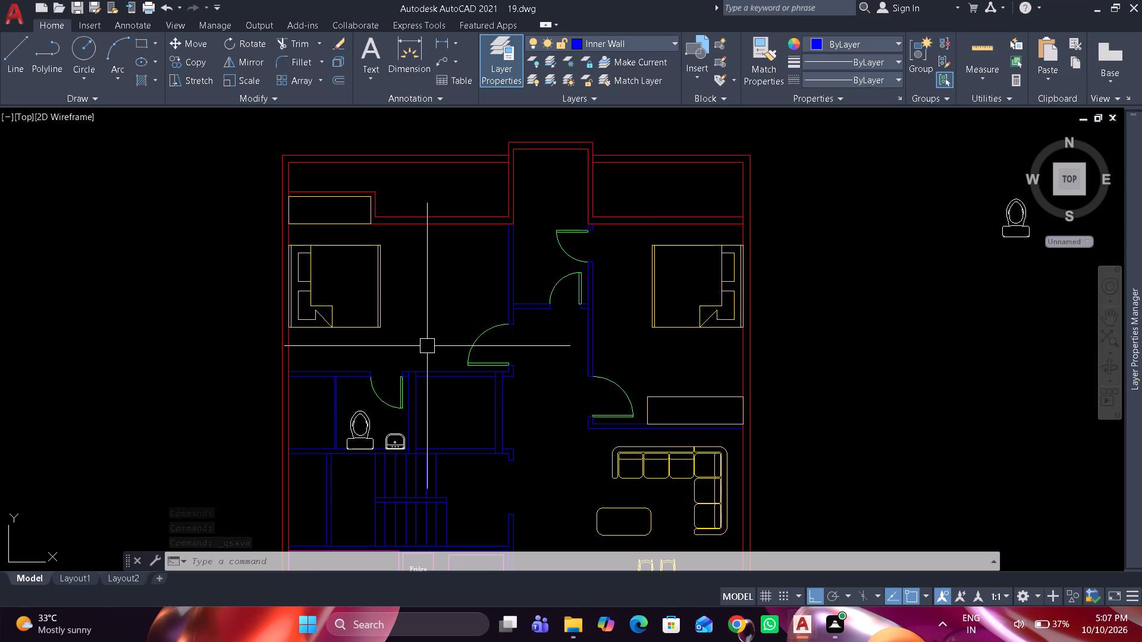
pyautogui.scroll(-2, 427, 346)
pyautogui.scroll(2, 635, 290)
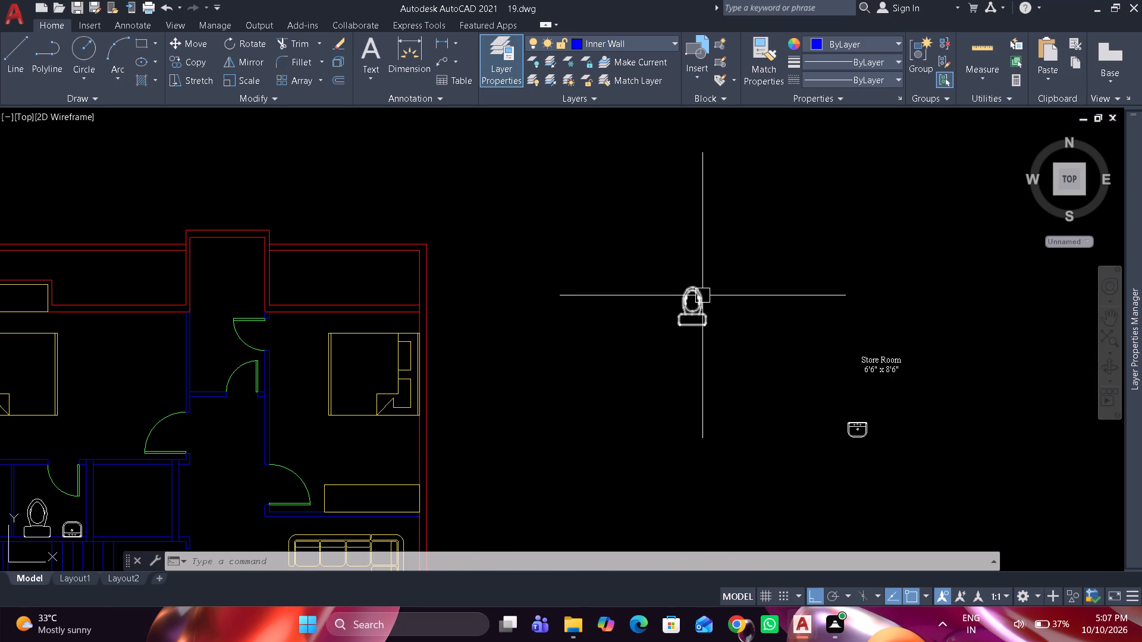
pyautogui.click(702, 295)
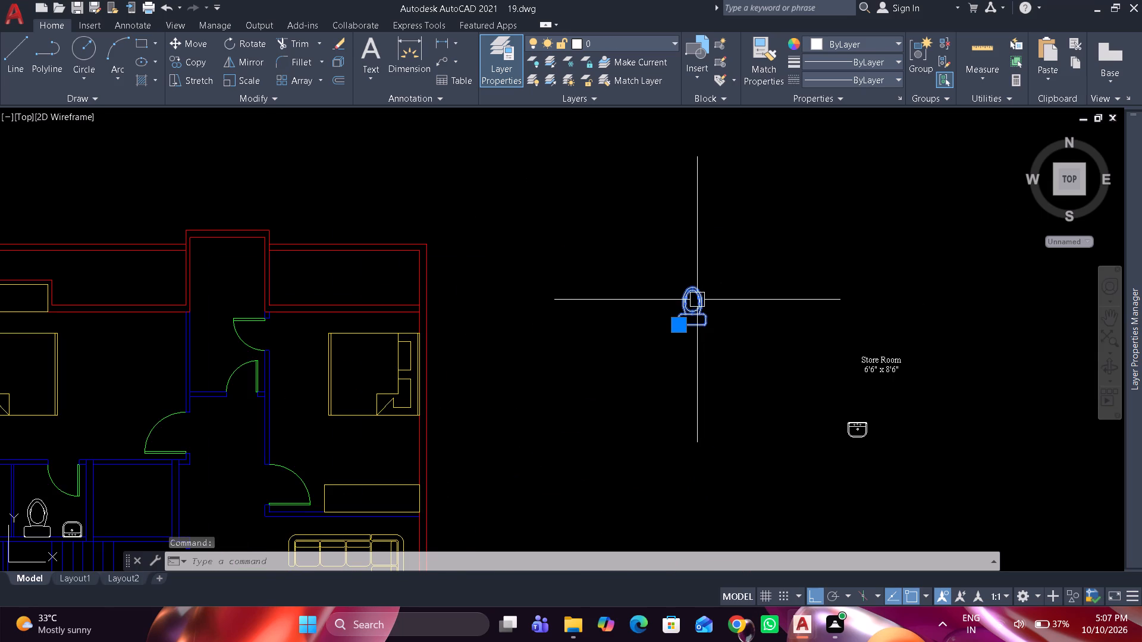
pyautogui.write('ro')
pyautogui.press('space')
pyautogui.scroll(1, 690, 296)
pyautogui.click(689, 296)
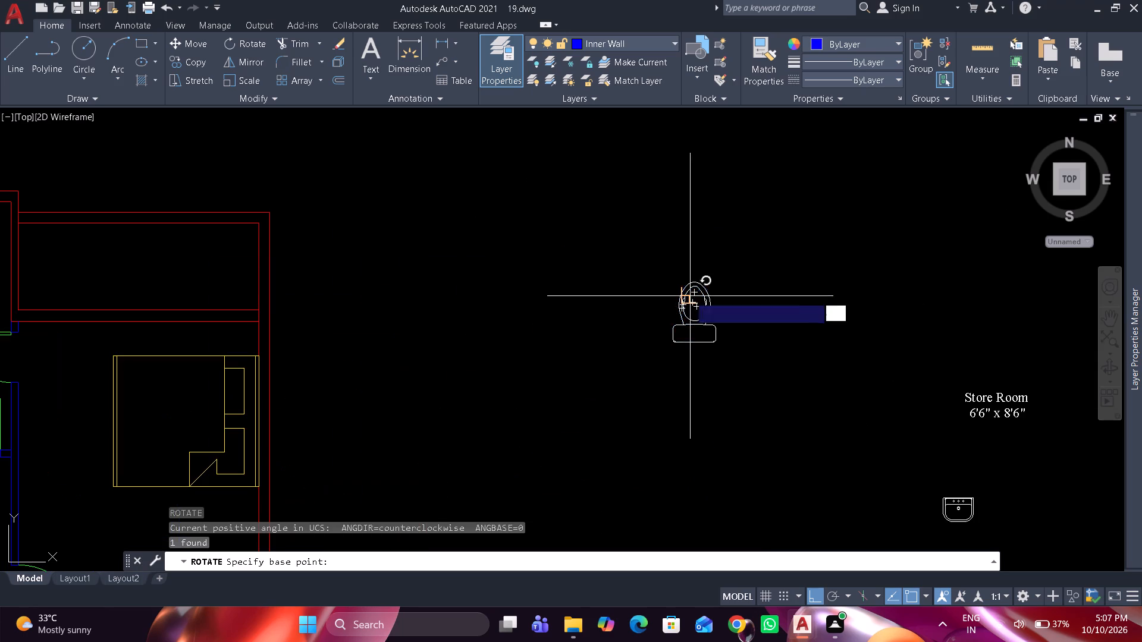
pyautogui.click(669, 470)
# Rotate the spare washbasin near the Store Room label a quarter turn counterclockwise so its tap side faces left.
pyautogui.click(967, 499)
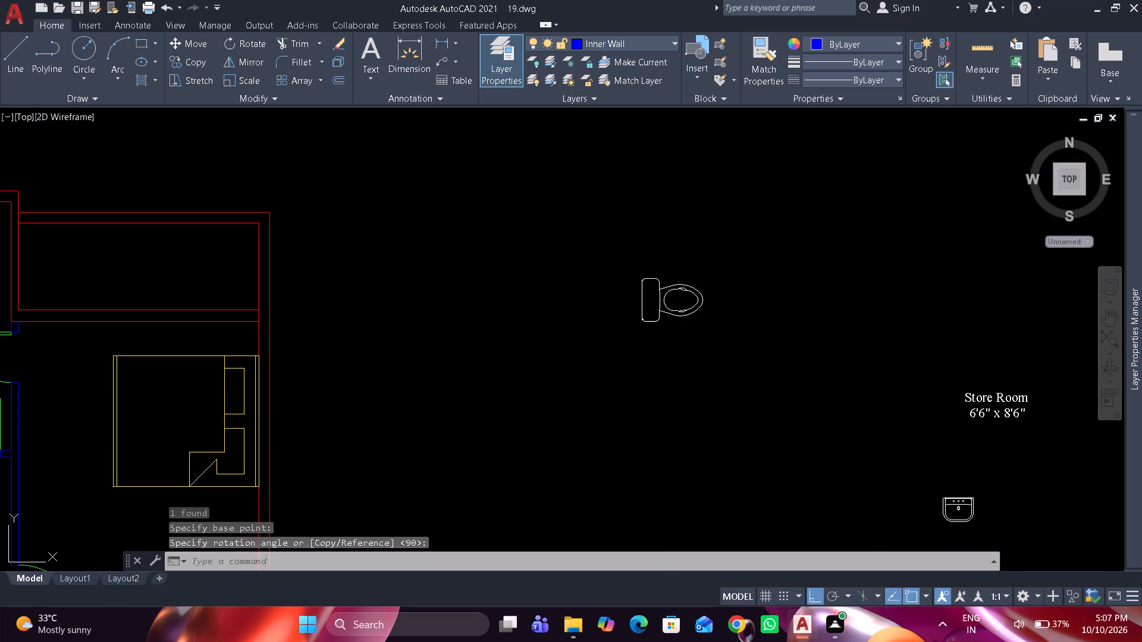
pyautogui.press('space')
pyautogui.moveTo(965, 494); pyautogui.dragTo(962, 488)
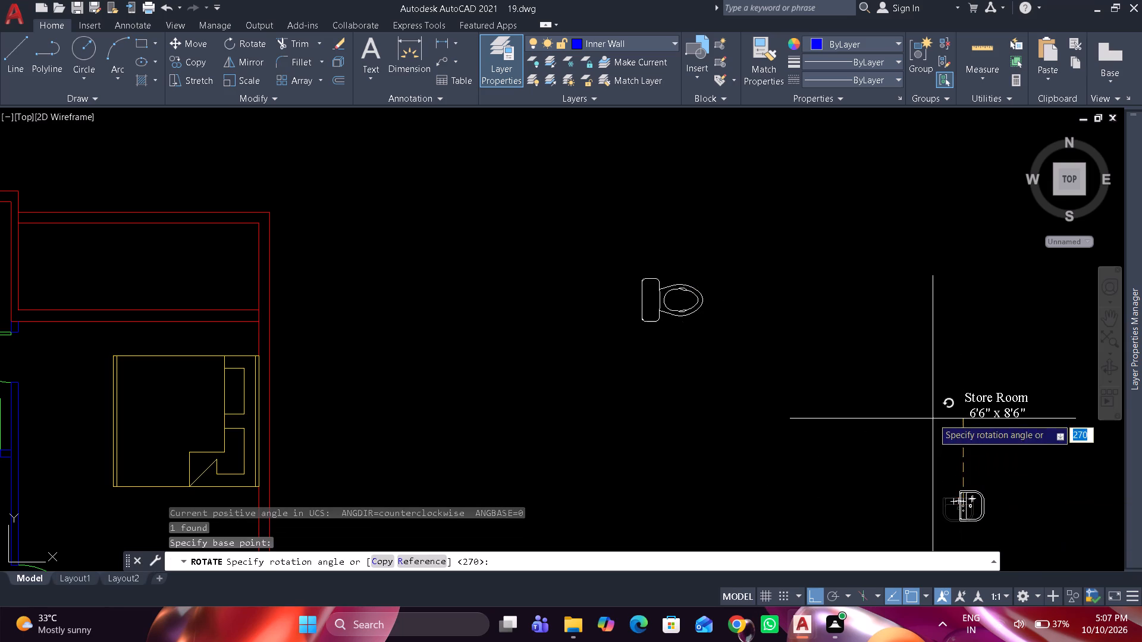
pyautogui.click(933, 417)
# Move the rotated toilet by its tank's back midpoint against the left wall of the bathroom between the two bedrooms.
pyautogui.moveTo(641, 318); pyautogui.dragTo(628, 313)
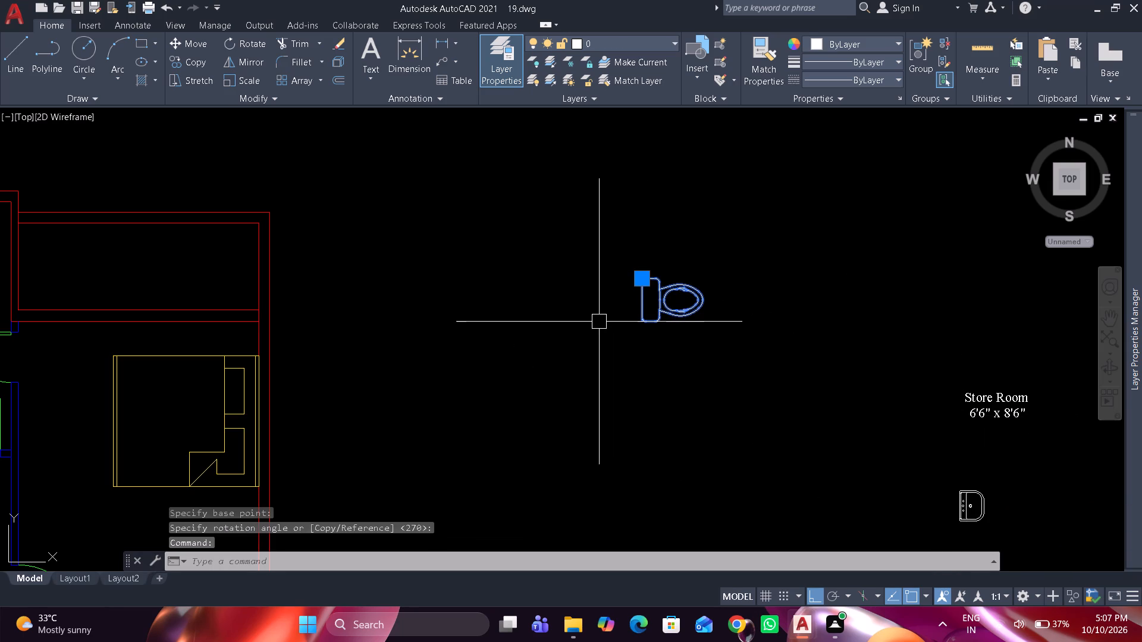
pyautogui.write('m')
pyautogui.press('space')
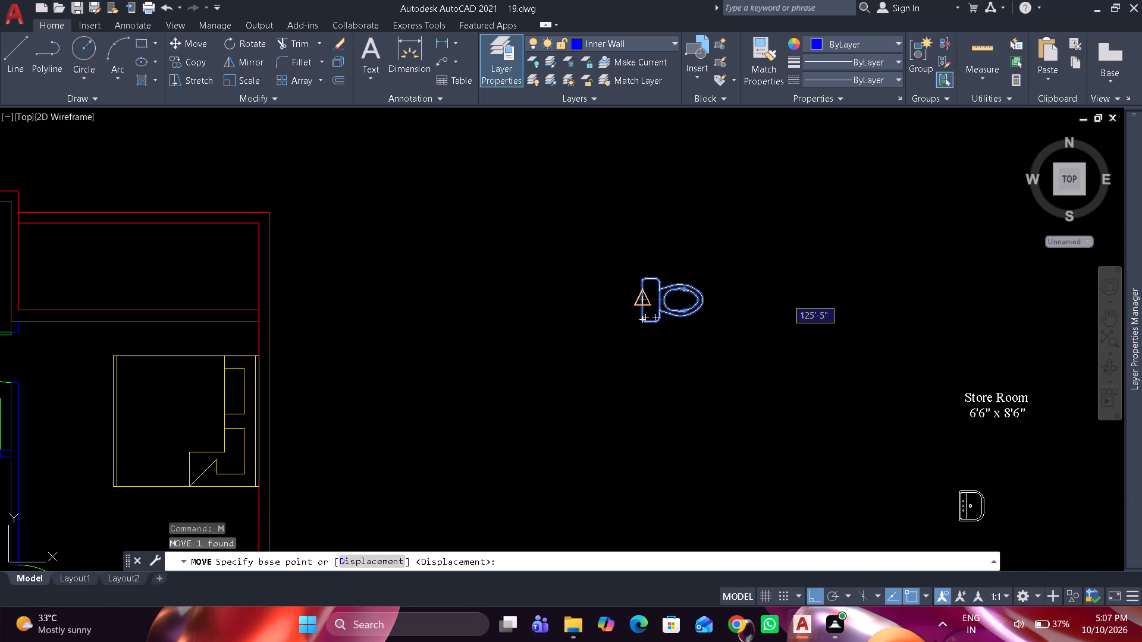
pyautogui.click(646, 298)
pyautogui.scroll(-1, 594, 326)
pyautogui.moveTo(594, 326); pyautogui.dragTo(735, 324, button='middle')
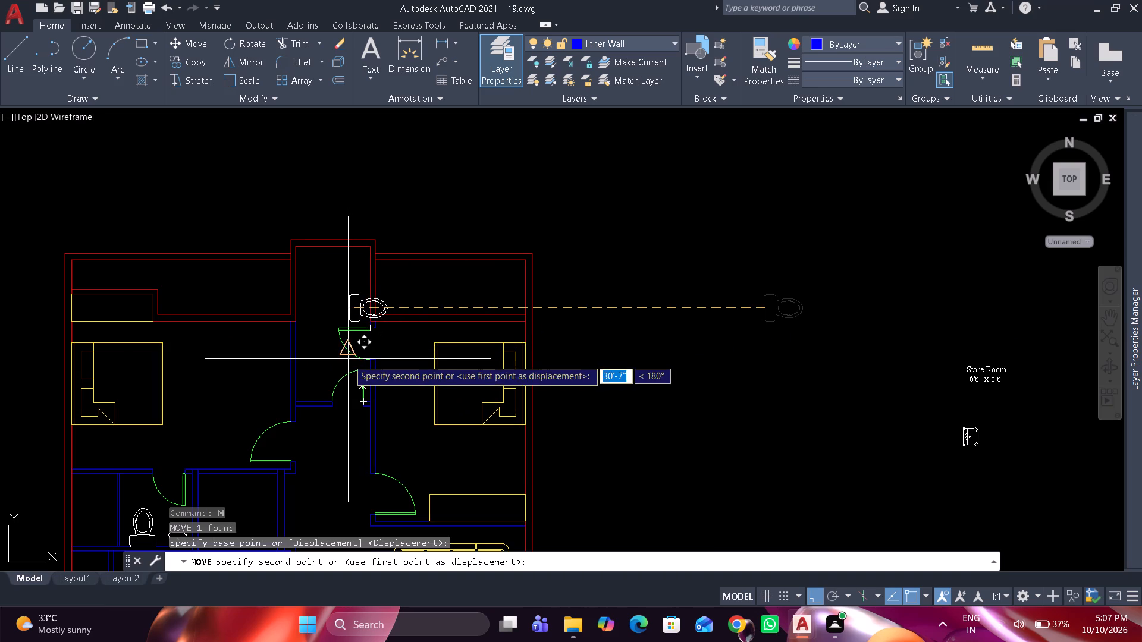
pyautogui.scroll(2, 304, 398)
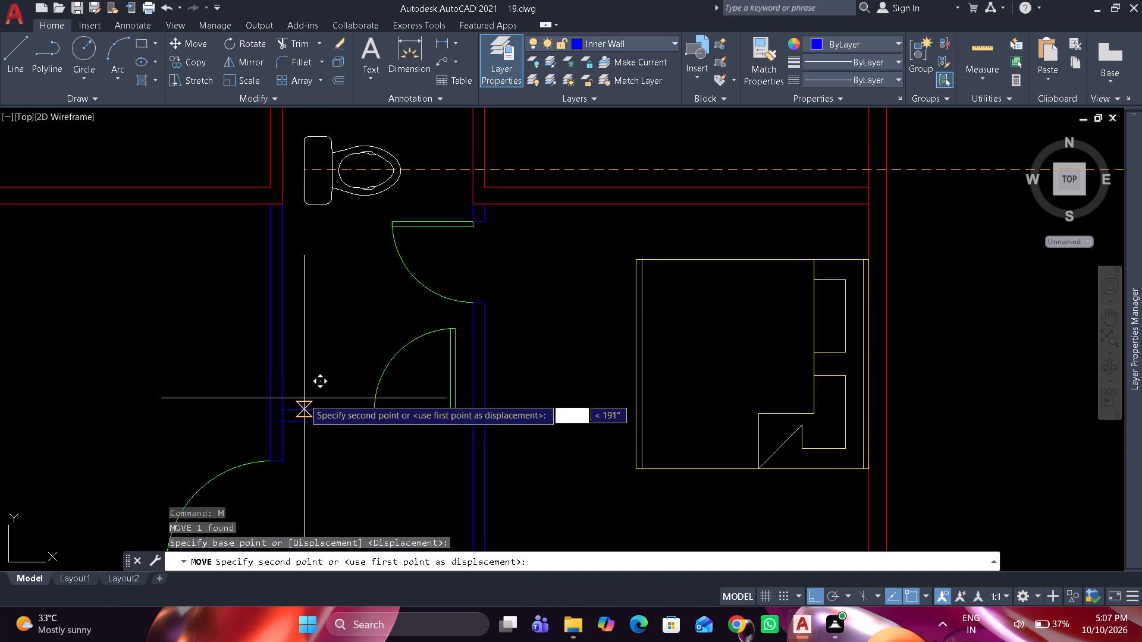
pyautogui.click(288, 346)
pyautogui.scroll(-2, 365, 281)
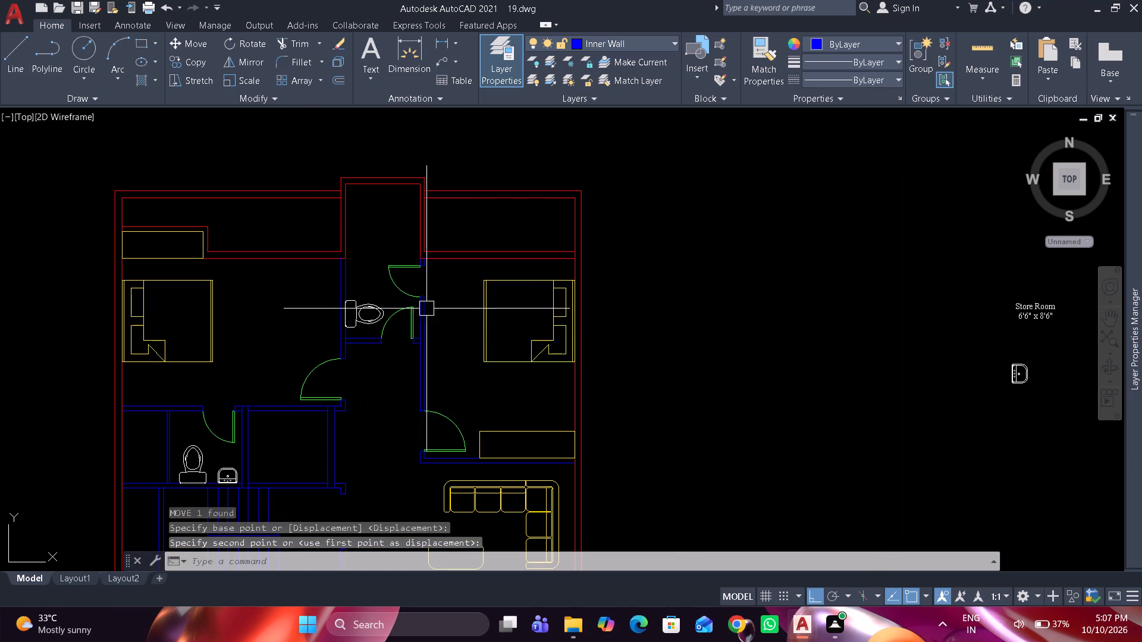
# Move the rotated washbasin by its back edge onto the same bathroom wall, just above the toilet.
pyautogui.click(1012, 382)
pyautogui.press('space')
pyautogui.scroll(5, 1012, 382)
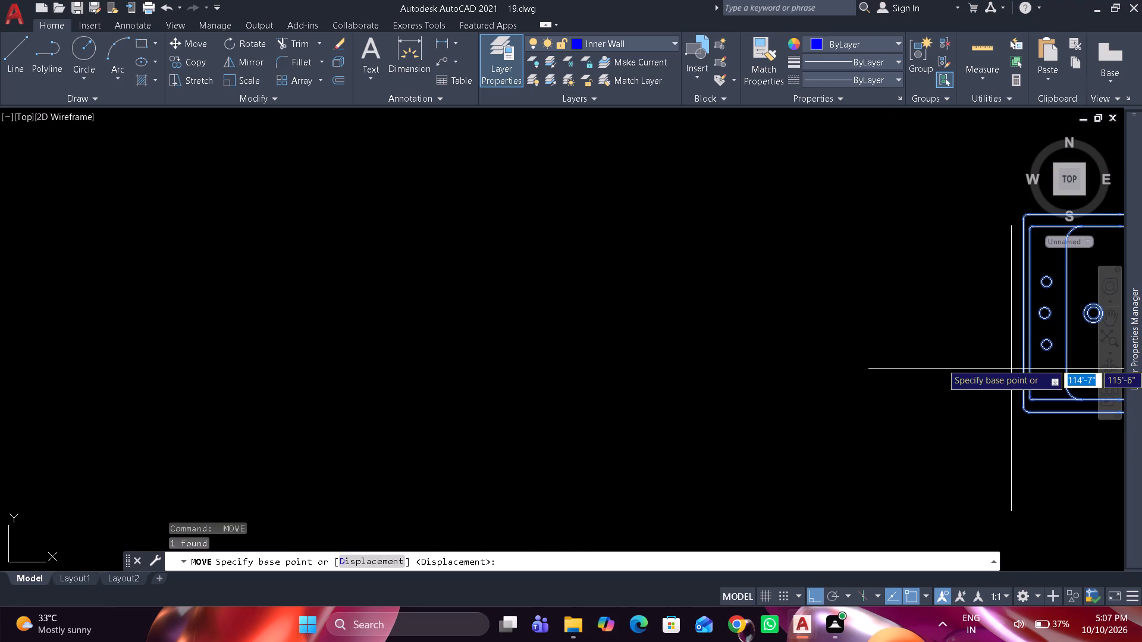
pyautogui.click(1018, 306)
pyautogui.scroll(-6, 980, 322)
pyautogui.moveTo(513, 315); pyautogui.dragTo(726, 409, button='middle')
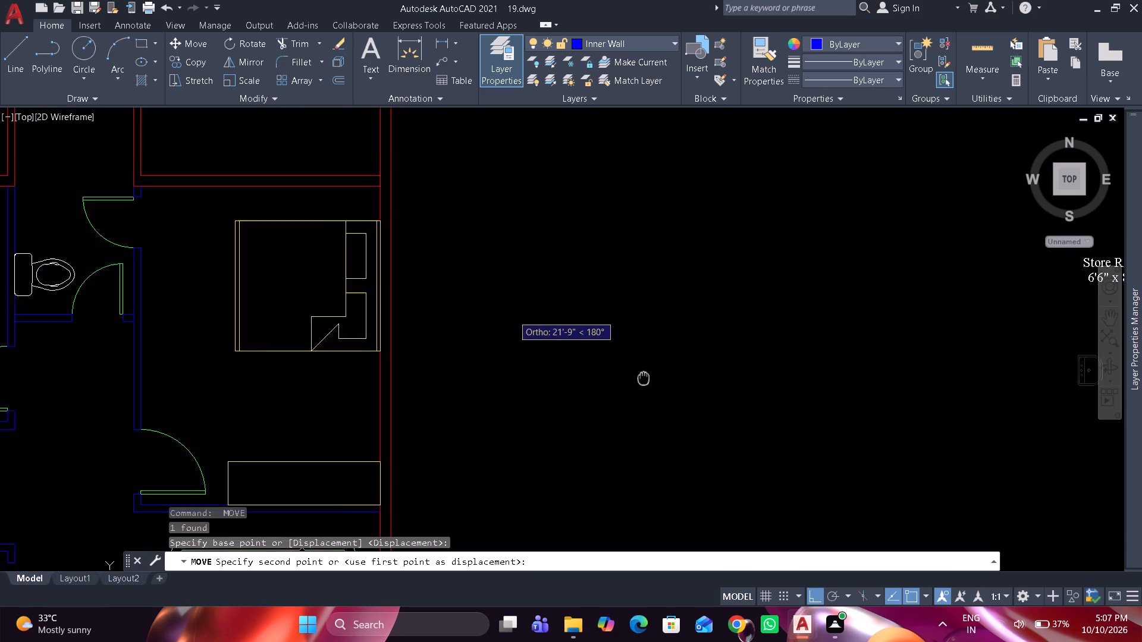
pyautogui.moveTo(726, 409); pyautogui.dragTo(1027, 544, button='middle')
pyautogui.scroll(1, 451, 332)
pyautogui.scroll(1, 441, 398)
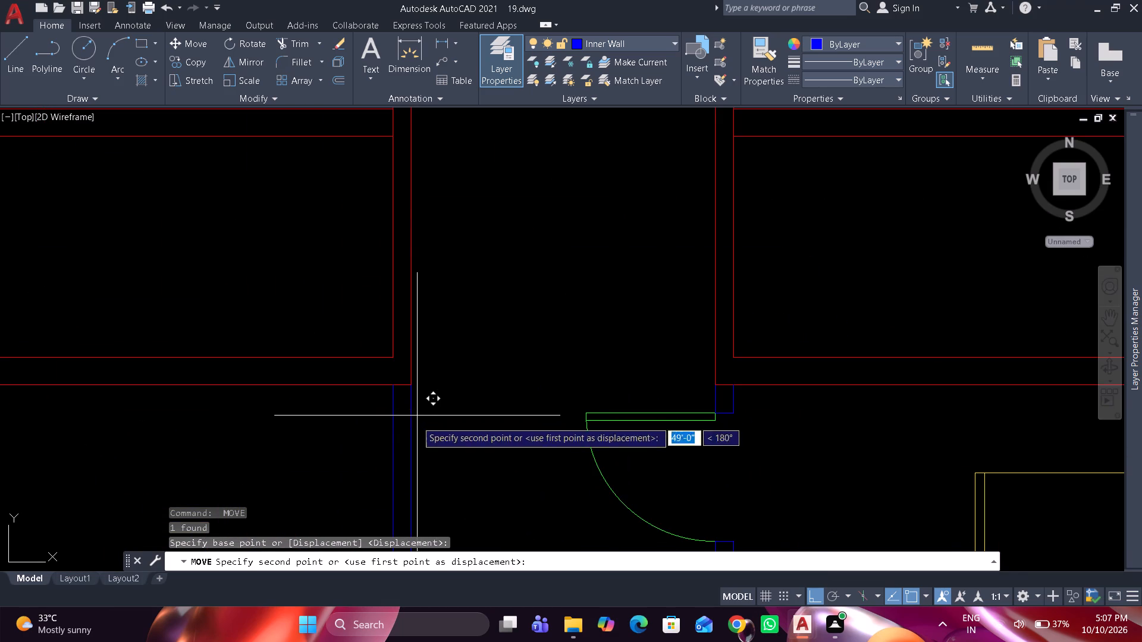
pyautogui.click(413, 464)
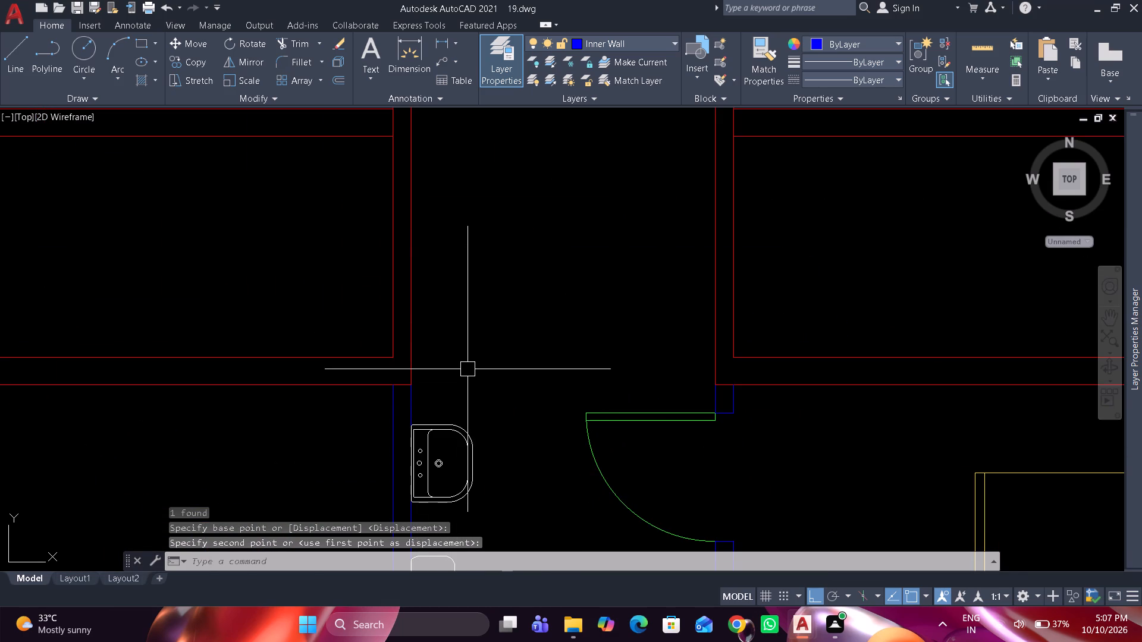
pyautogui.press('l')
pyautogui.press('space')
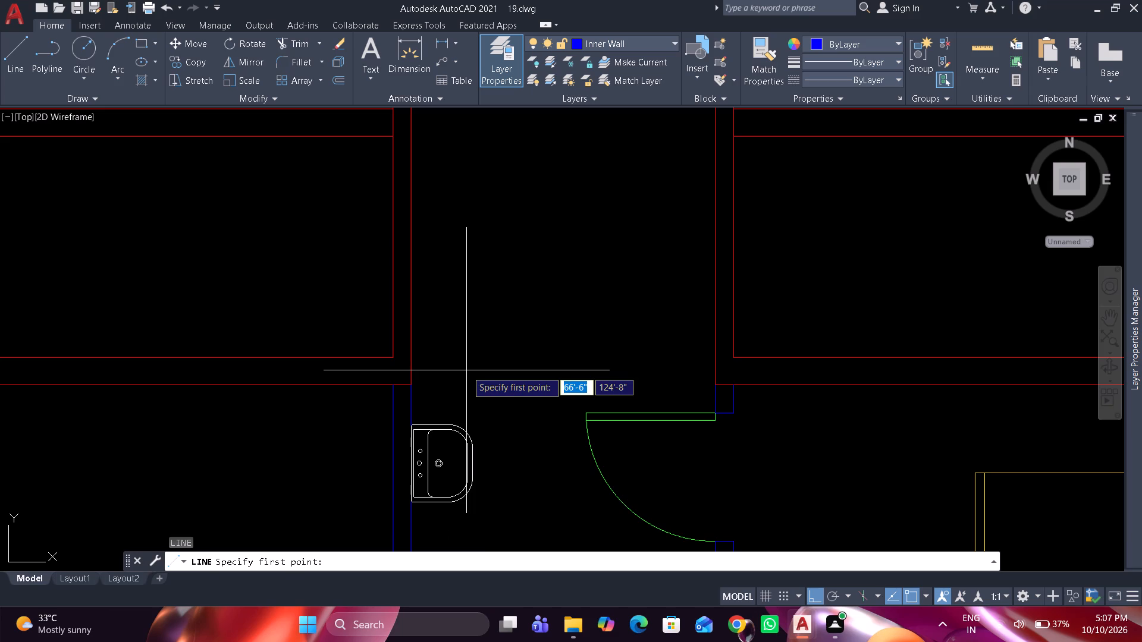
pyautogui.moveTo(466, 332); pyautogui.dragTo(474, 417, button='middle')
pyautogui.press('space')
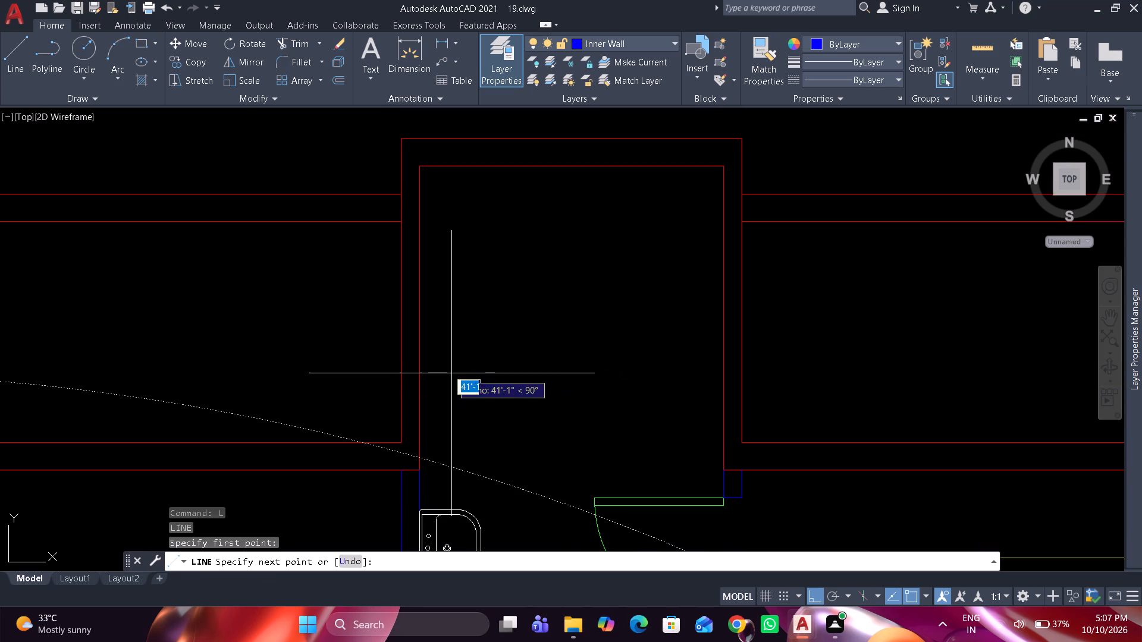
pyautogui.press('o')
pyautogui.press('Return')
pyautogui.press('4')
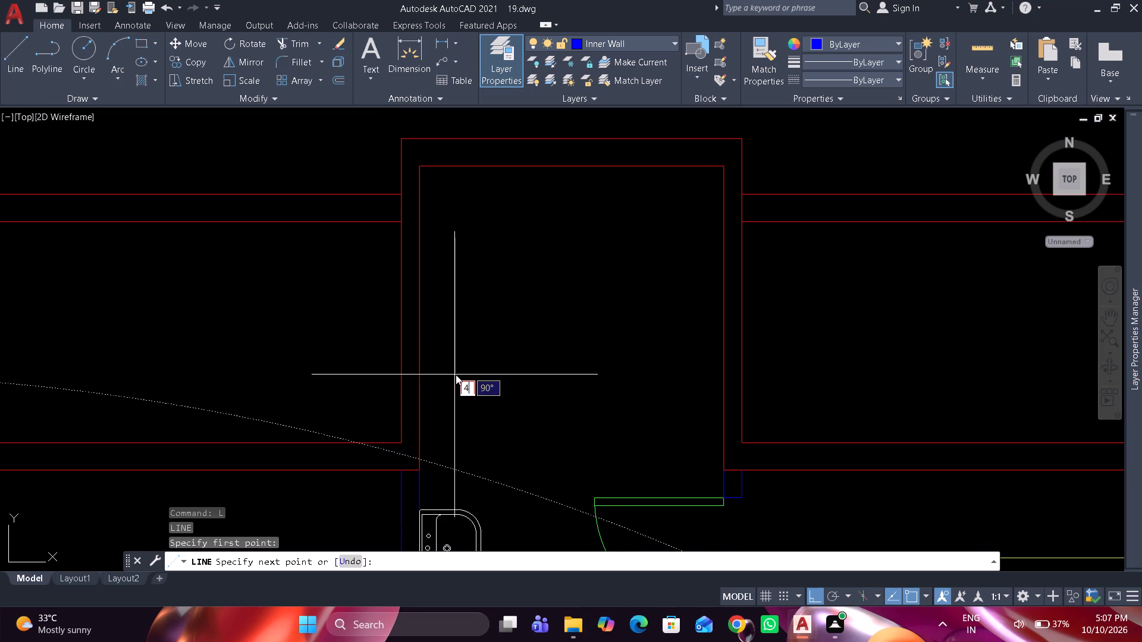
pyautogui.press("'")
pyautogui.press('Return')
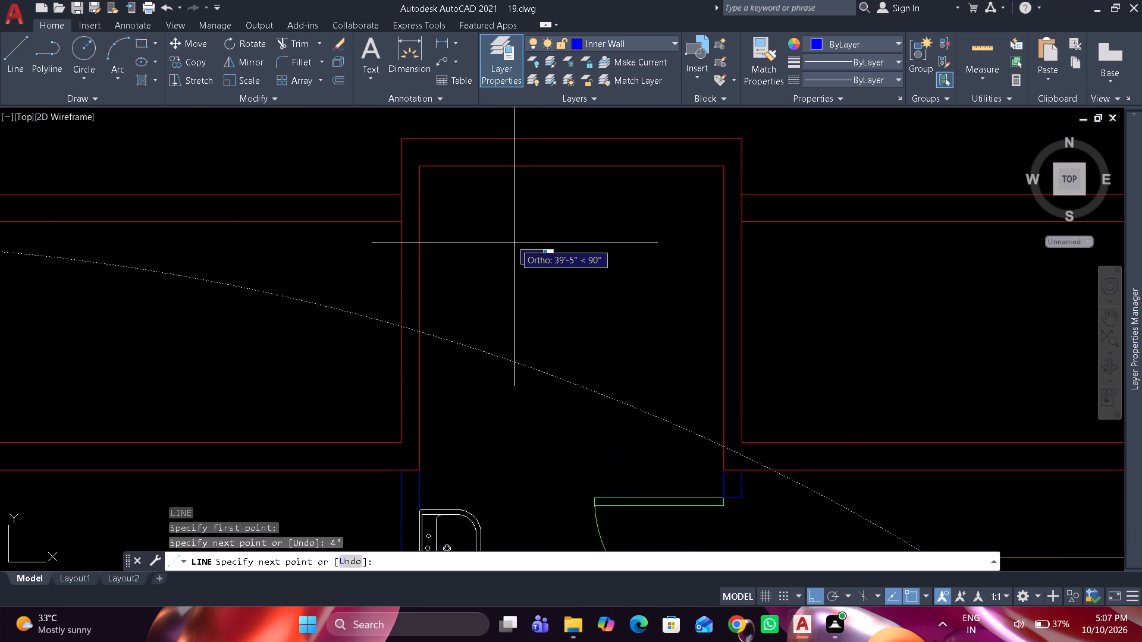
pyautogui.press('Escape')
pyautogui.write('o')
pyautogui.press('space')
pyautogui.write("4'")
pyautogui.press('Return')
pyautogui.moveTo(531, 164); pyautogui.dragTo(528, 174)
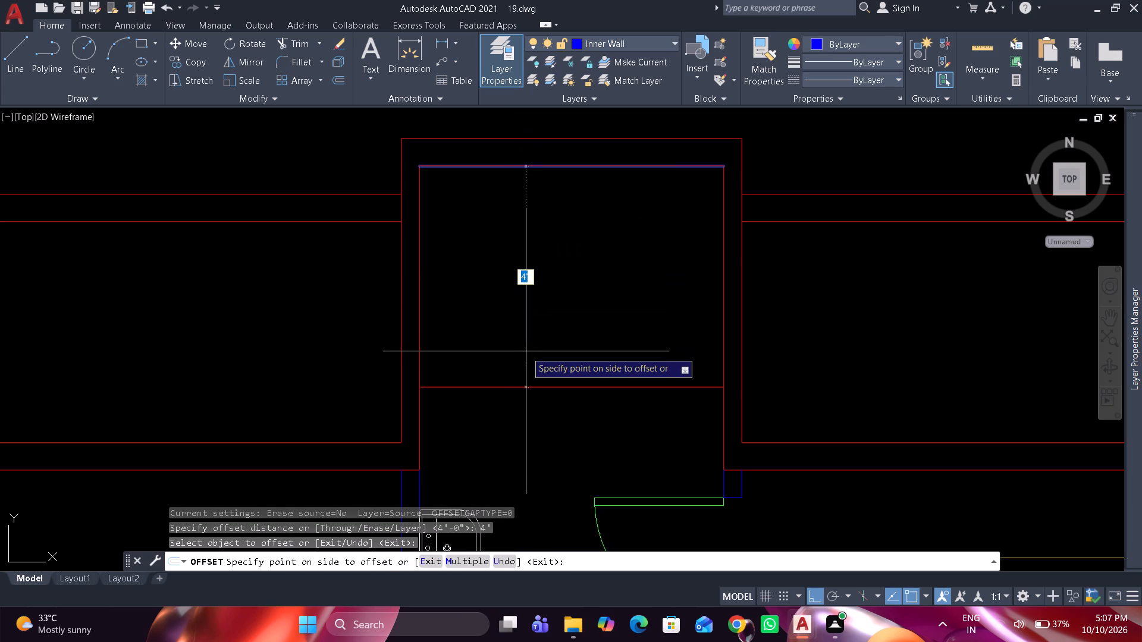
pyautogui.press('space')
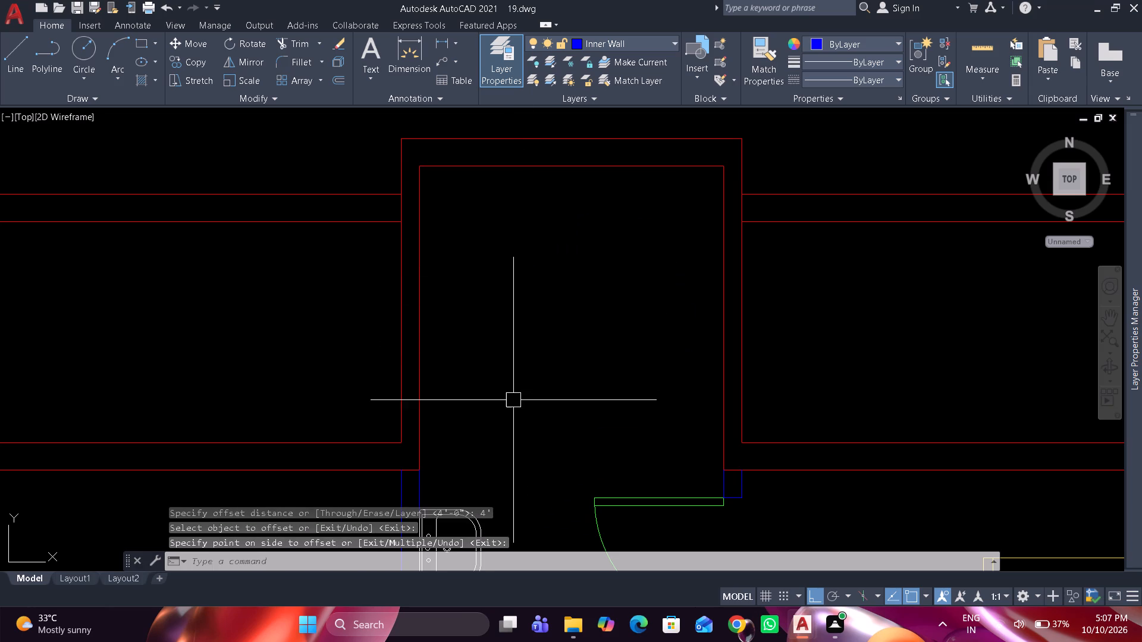
# Draw a line across the alcove above the washbasin between the two bedrooms and offset it 2" toward the washbasin.
pyautogui.press('l')
pyautogui.press('space')
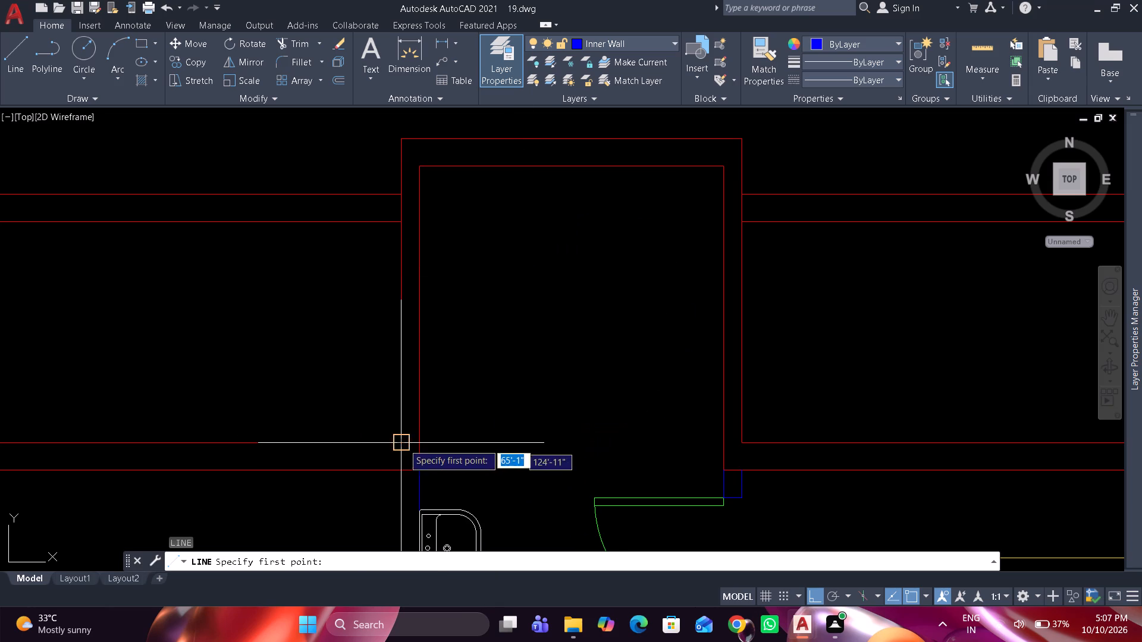
pyautogui.click(423, 440)
pyautogui.click(725, 440)
pyautogui.press('space')
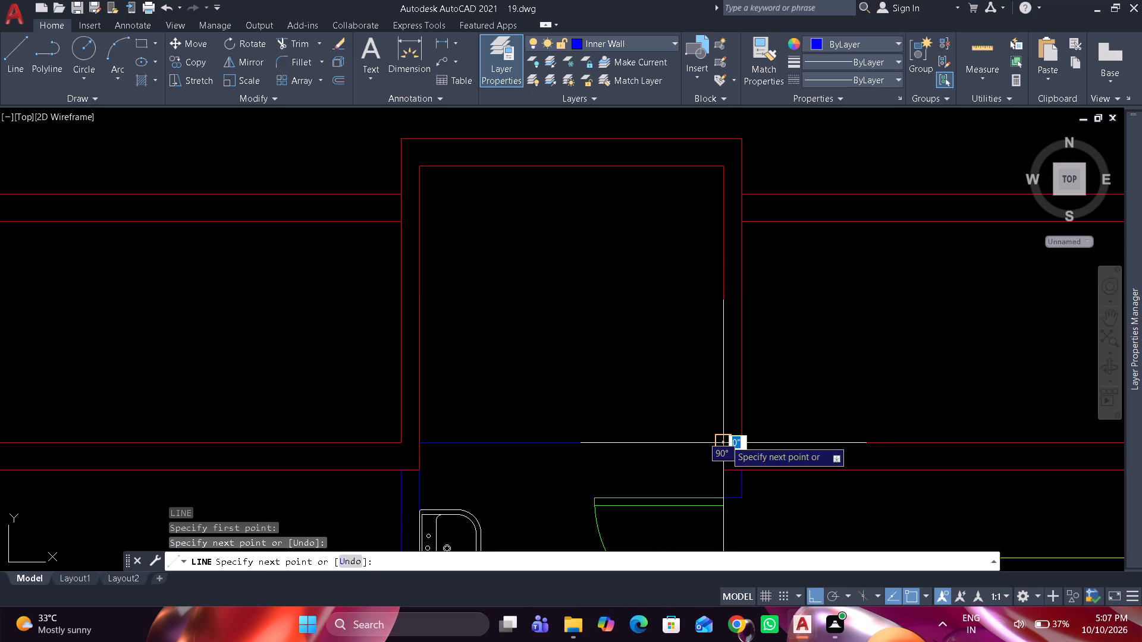
pyautogui.write('o 2"')
pyautogui.press('Return')
pyautogui.click(572, 441)
pyautogui.click(560, 496)
pyautogui.press('space')
pyautogui.moveTo(553, 481); pyautogui.dragTo(532, 410)
pyautogui.moveTo(525, 388); pyautogui.dragTo(524, 369)
pyautogui.press('Escape')
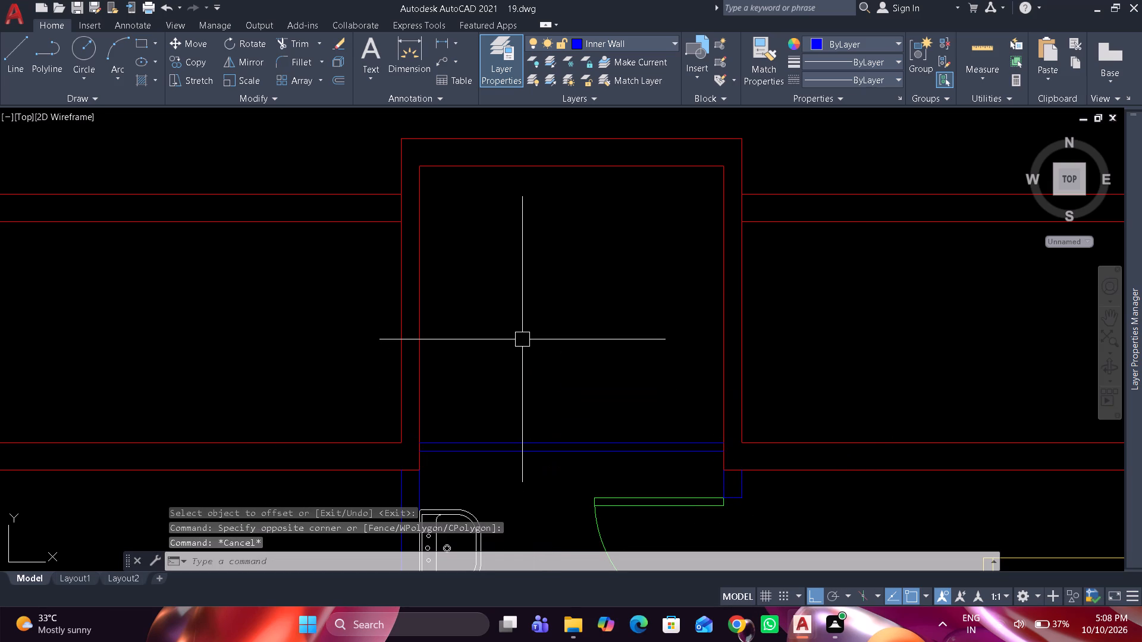
# Save the drawing.
pyautogui.hotkey('ctrl', 's')
# Move the Store Room label from outside the plan into the alcove above the bathroom between the two bedrooms.
pyautogui.scroll(-5, 553, 285)
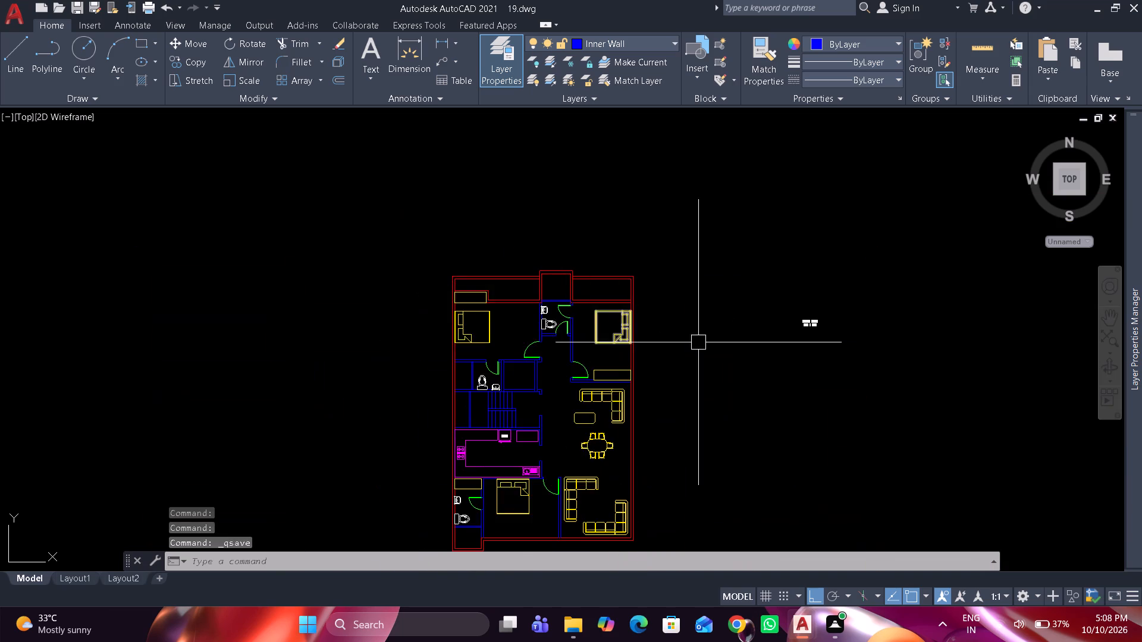
pyautogui.scroll(2, 749, 328)
pyautogui.click(871, 318)
pyautogui.moveTo(893, 316); pyautogui.dragTo(352, 248)
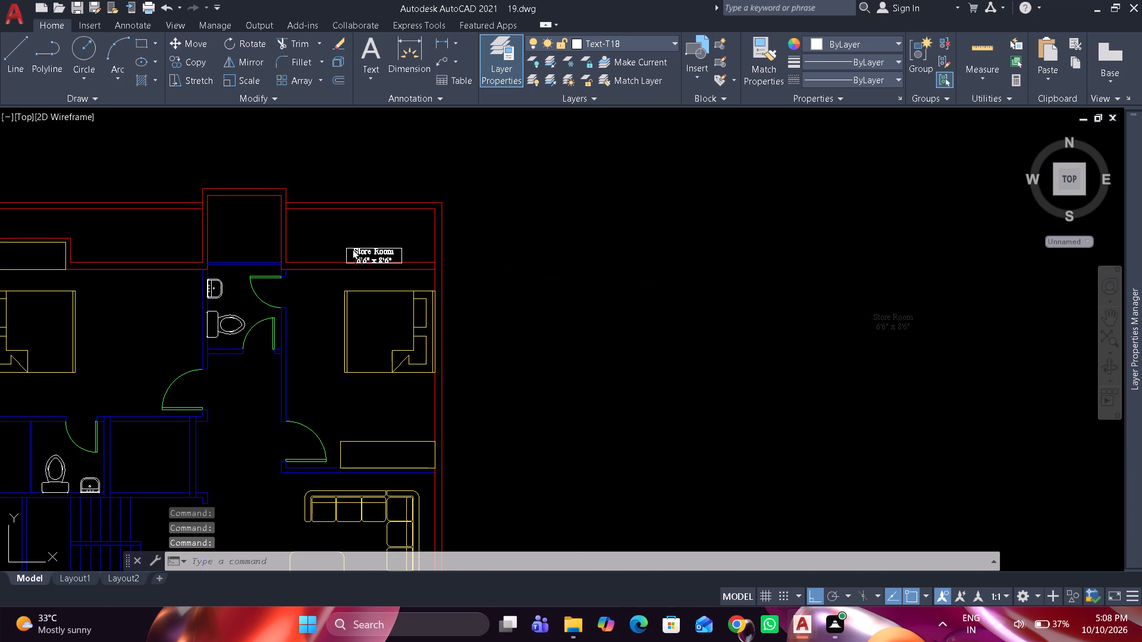
pyautogui.moveTo(352, 248); pyautogui.dragTo(248, 221)
pyautogui.moveTo(247, 221); pyautogui.dragTo(242, 221)
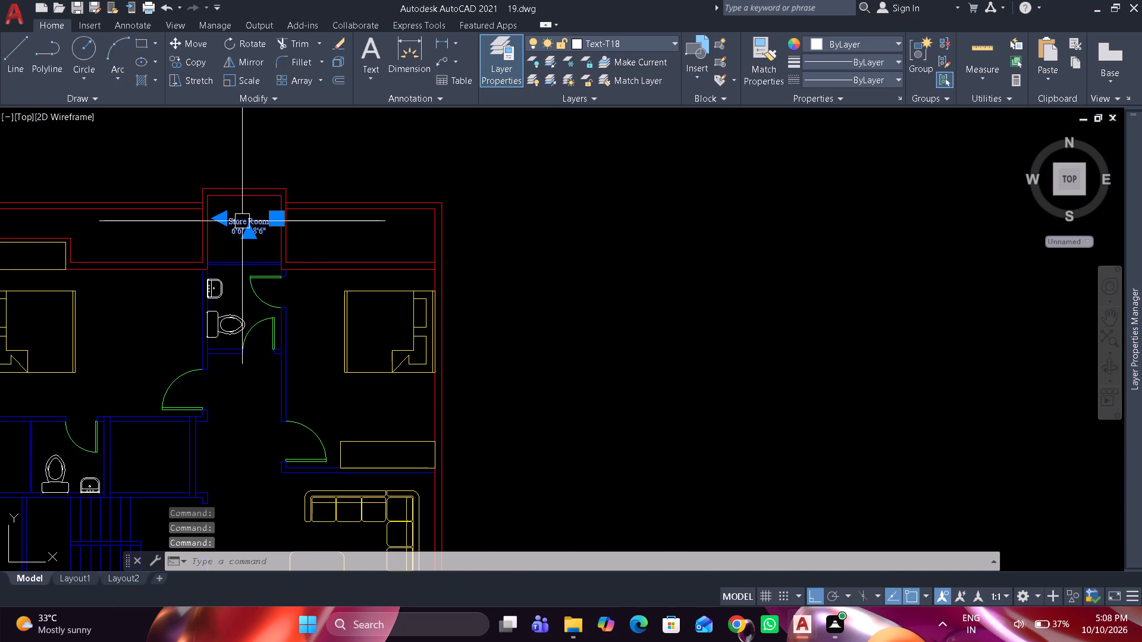
# Center-align both lines of the moved Store Room label's text.
pyautogui.scroll(2, 243, 224)
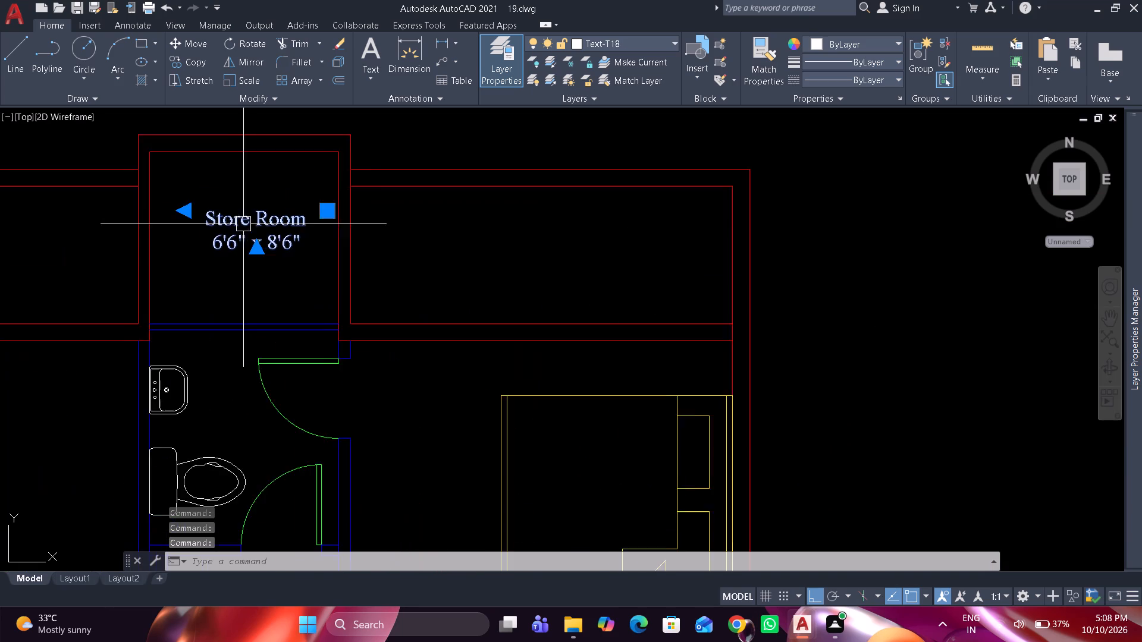
pyautogui.moveTo(253, 232); pyautogui.dragTo(423, 304, button='middle')
pyautogui.scroll(1, 263, 240)
pyautogui.scroll(1, 386, 297)
pyautogui.doubleClick(437, 267)
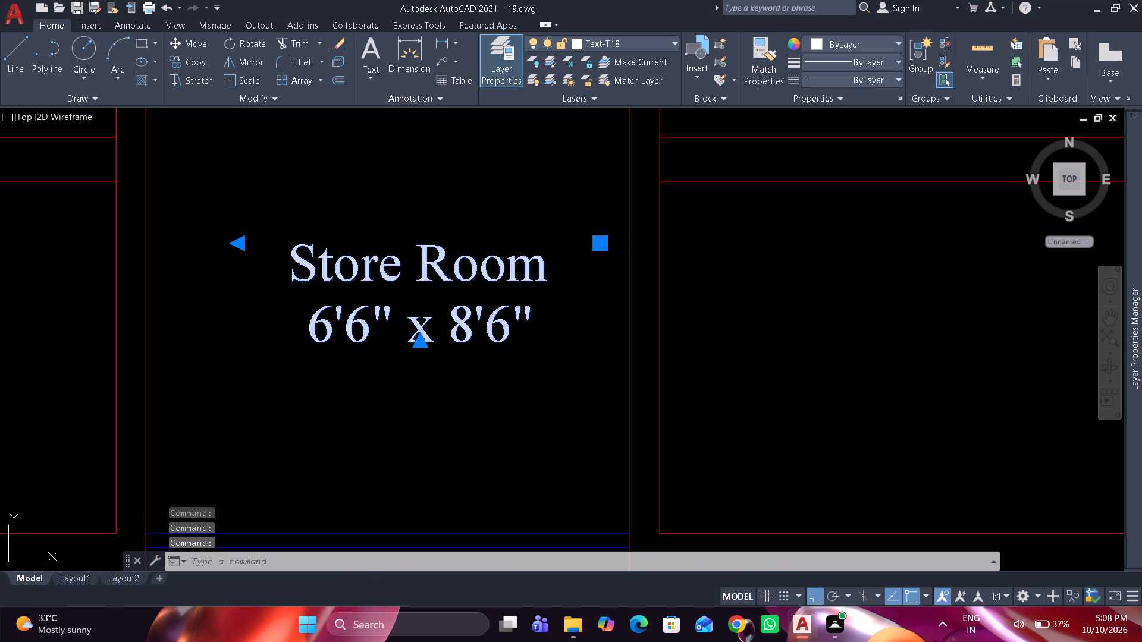
pyautogui.hotkey('ctrl', 'a')
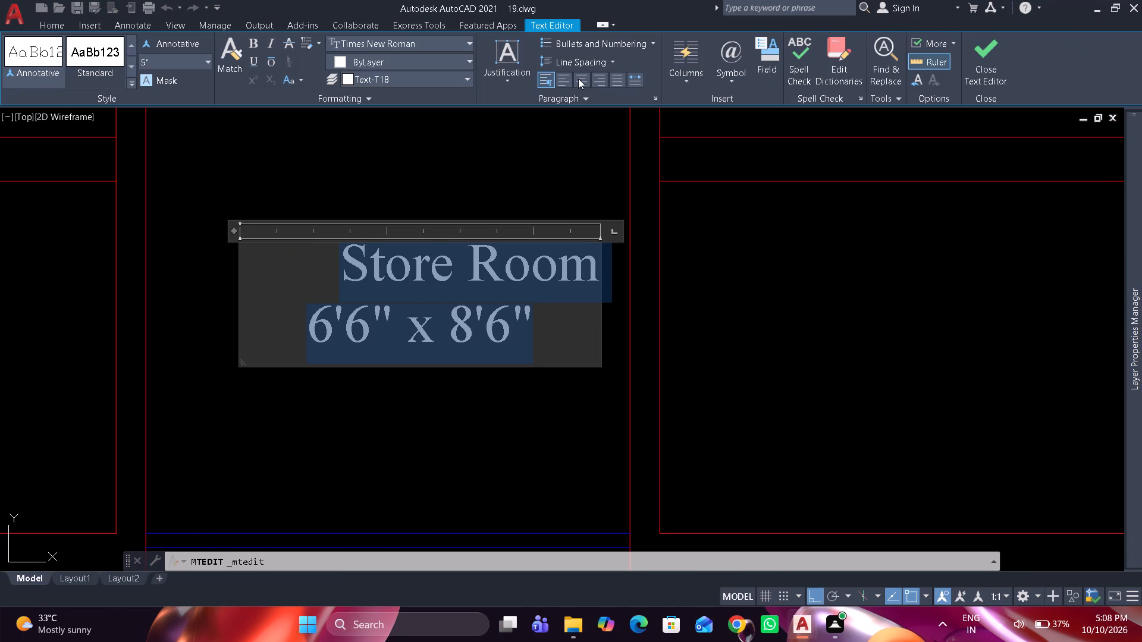
pyautogui.click(578, 78)
# Replace the label's whole text with "Shower".
pyautogui.hotkey('shift', 's')
pyautogui.press('h')
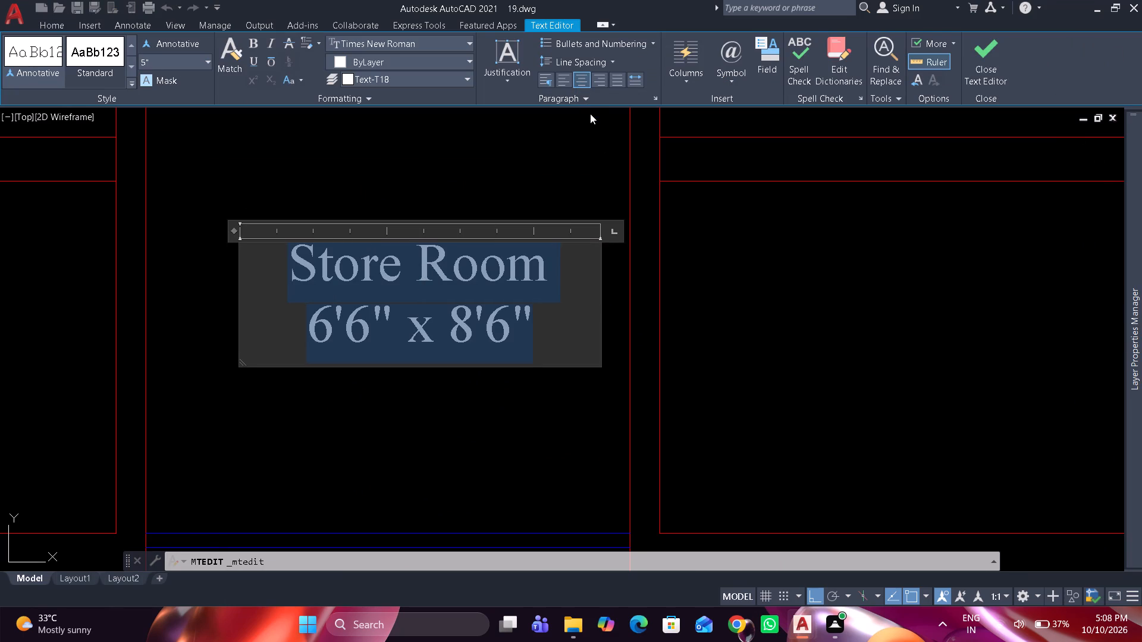
pyautogui.press('o')
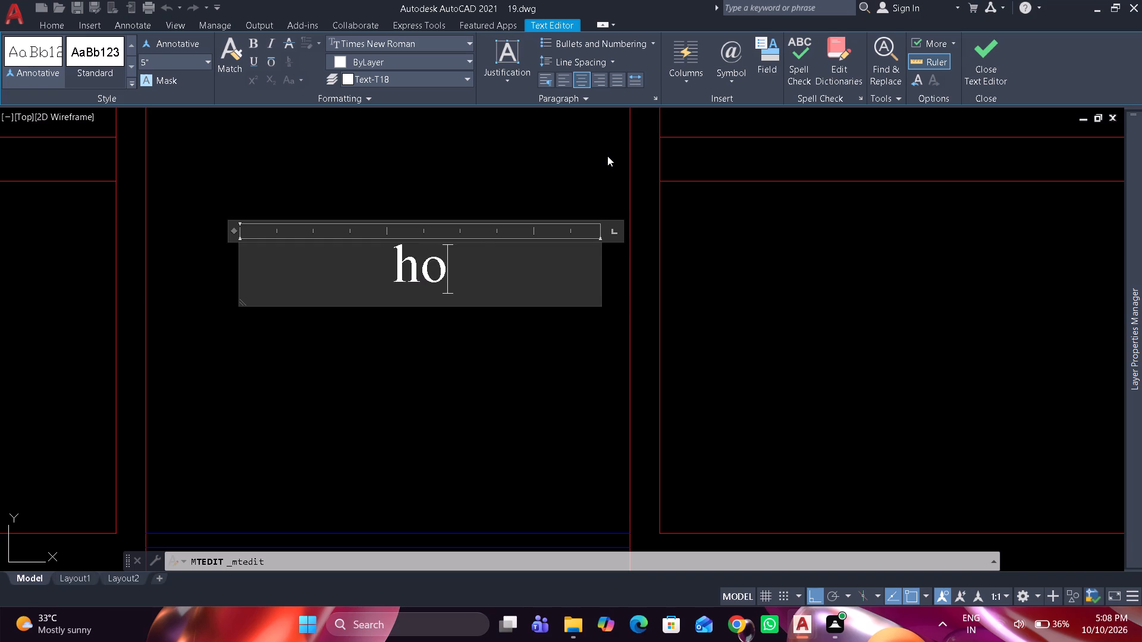
pyautogui.press('w')
pyautogui.press('e')
pyautogui.write('er')
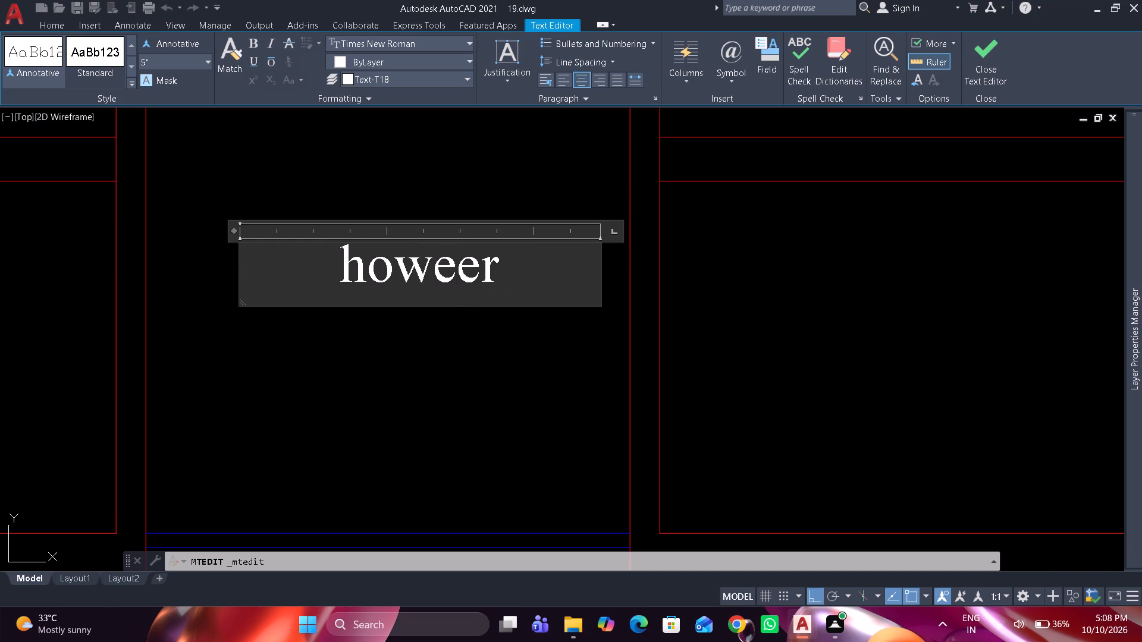
pyautogui.click(459, 275)
pyautogui.press('BackSpace')
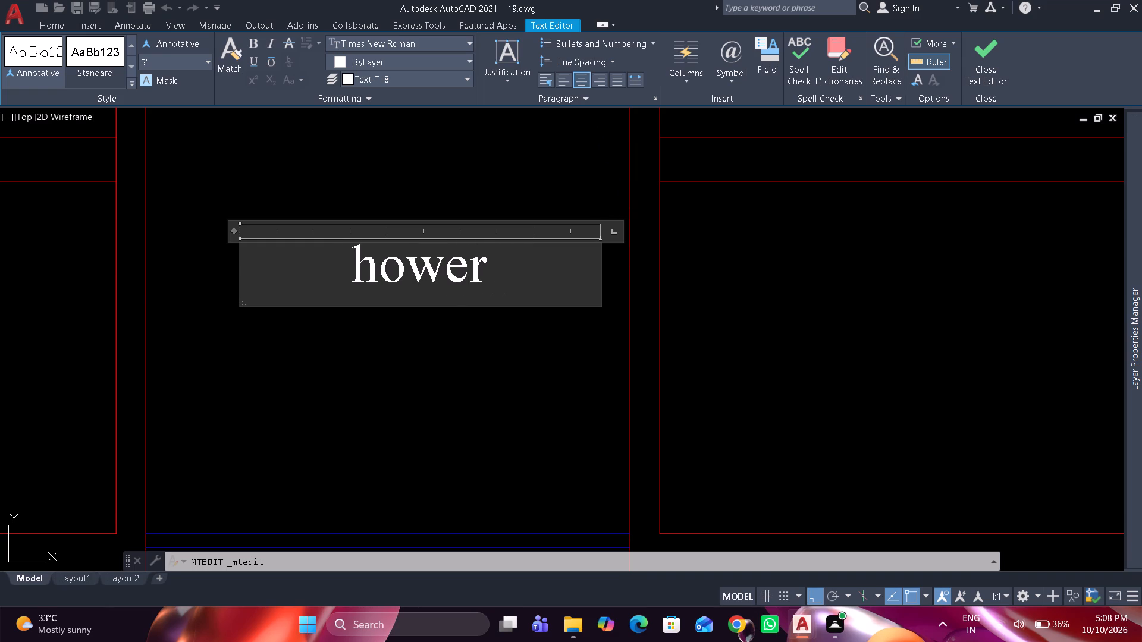
pyautogui.click(314, 261)
pyautogui.hotkey('shift', 's')
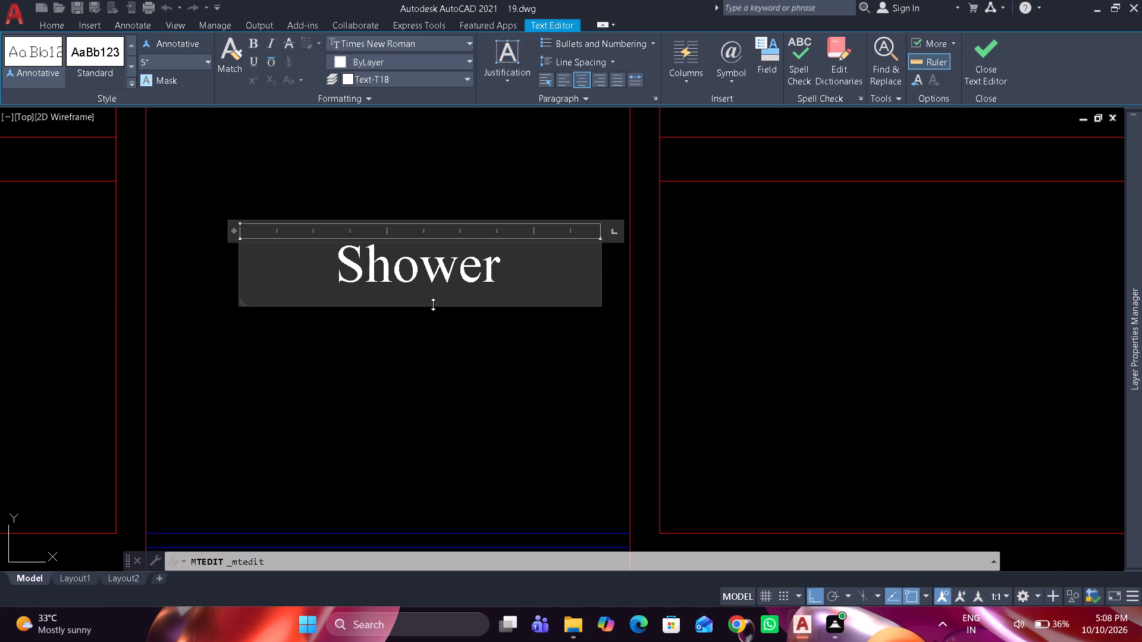
# Add "Cubicle" as a second line below "Shower" and finish editing the label.
pyautogui.click(553, 289)
pyautogui.press('Return')
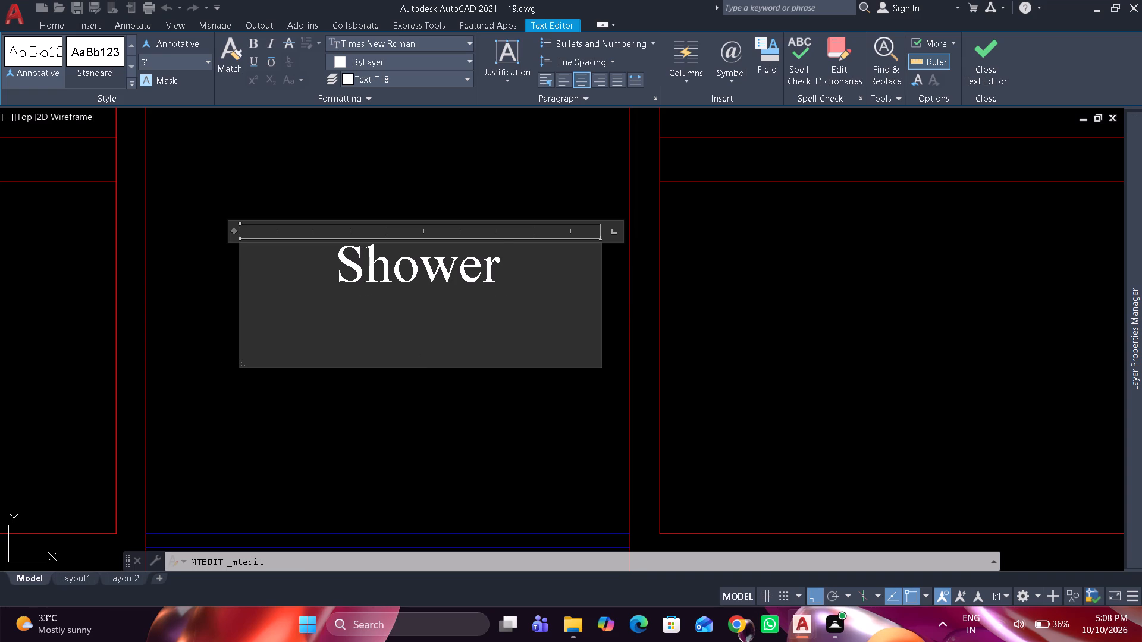
pyautogui.write('Cubi')
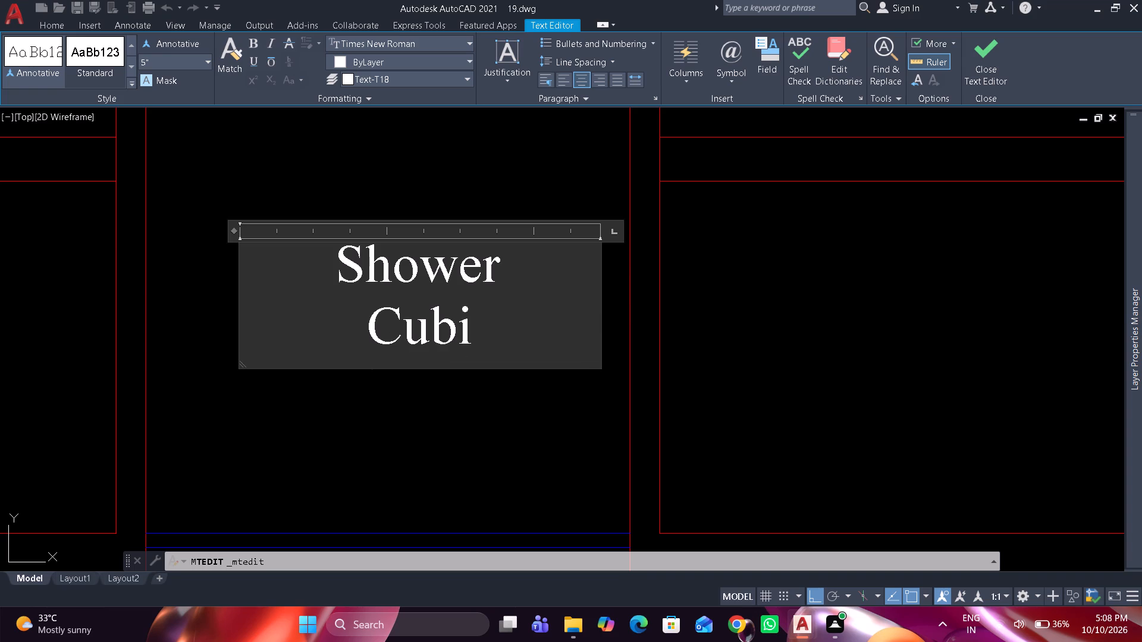
pyautogui.press('c')
pyautogui.press('l')
pyautogui.write('er')
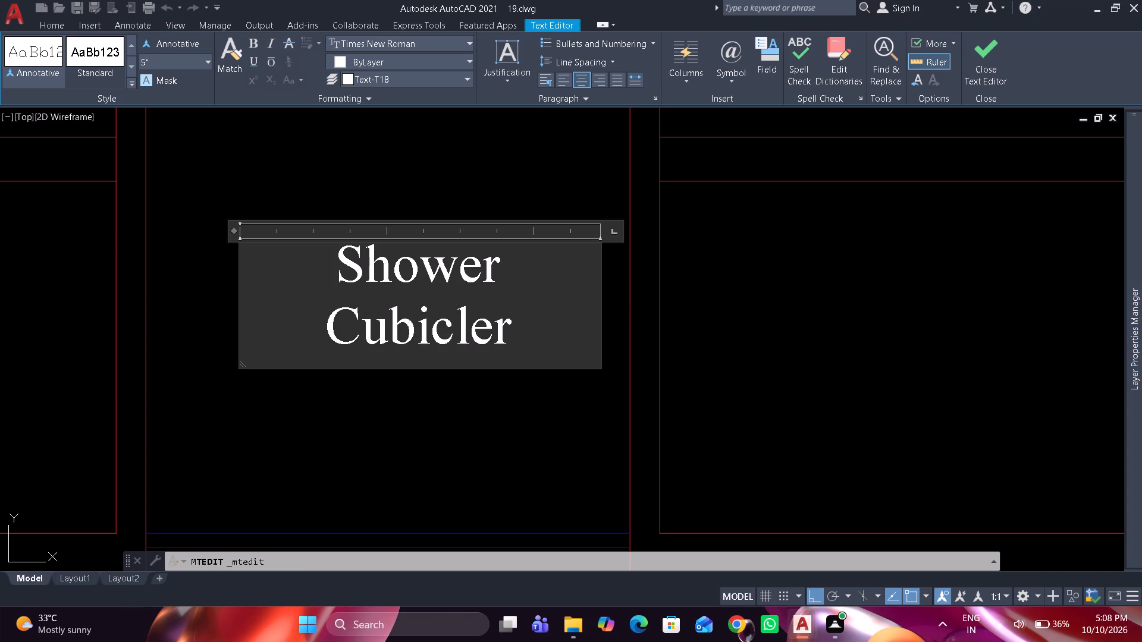
pyautogui.press('BackSpace')
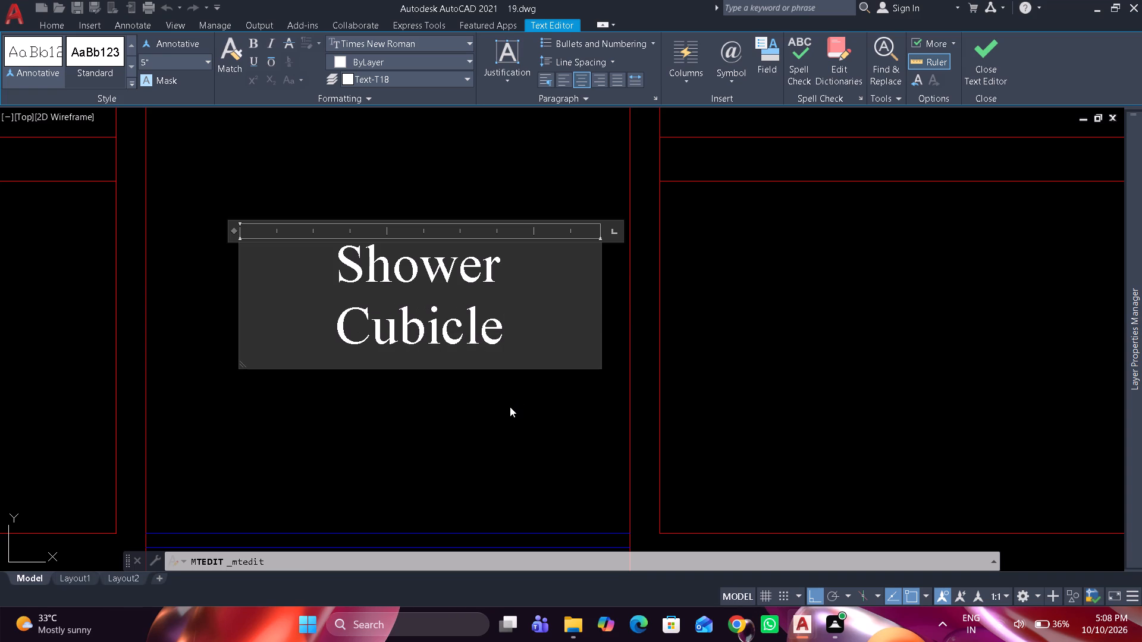
pyautogui.rightClick(510, 407)
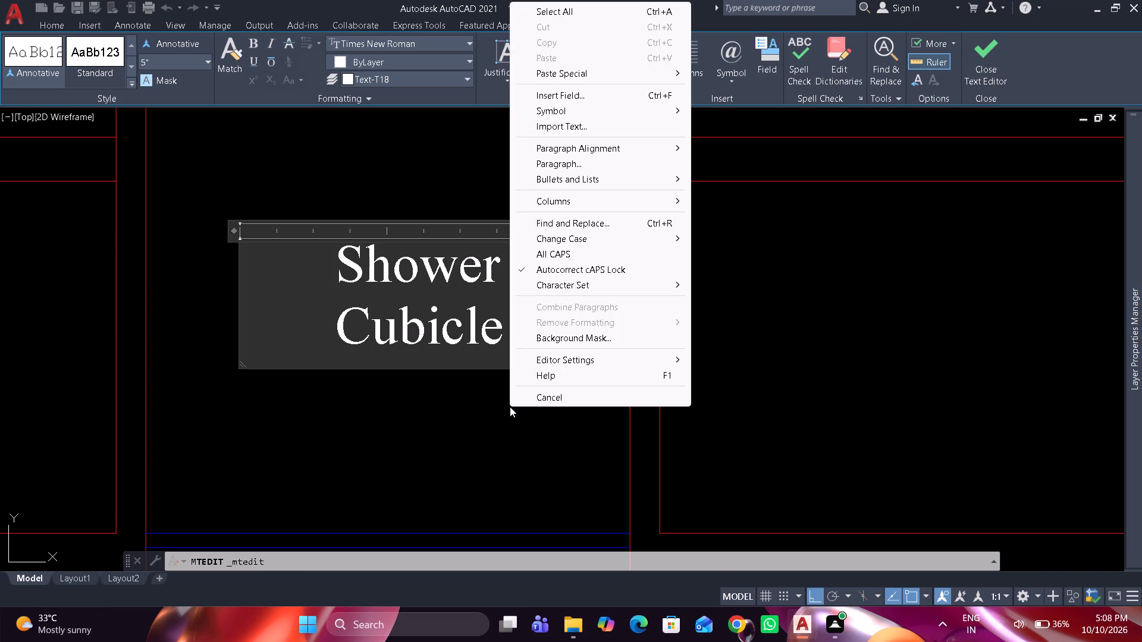
pyautogui.click(479, 403)
# Copy the Shower Cubicle label, with Ortho off, into the compartment beside the toilet in the bathroom above the staircase.
pyautogui.click(446, 340)
pyautogui.scroll(-2, 444, 260)
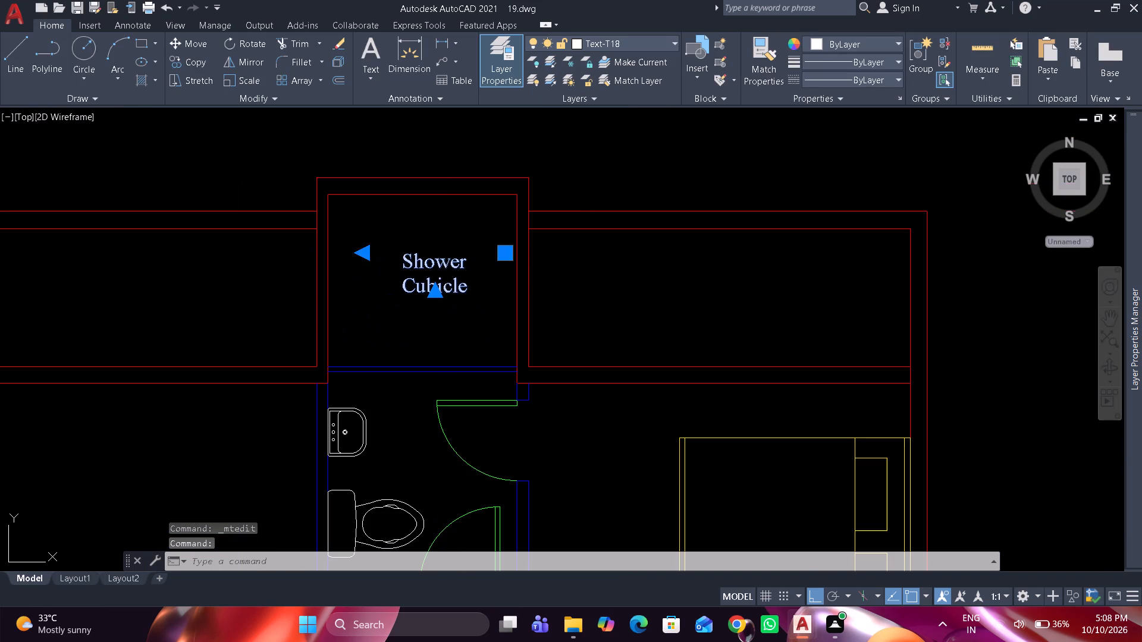
pyautogui.write('co')
pyautogui.press('space')
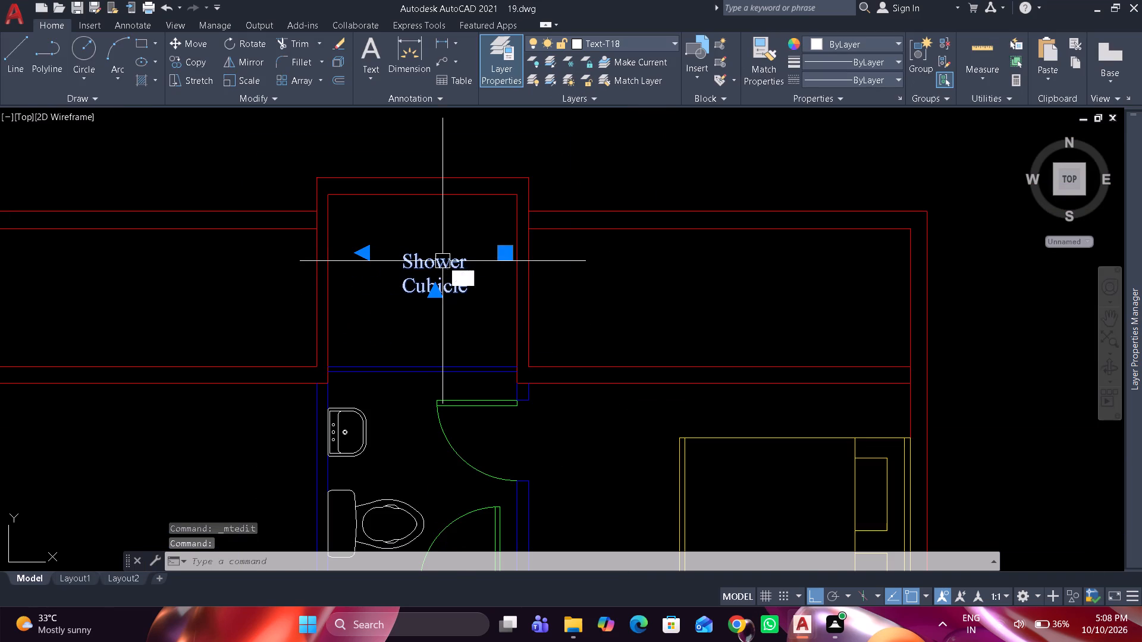
pyautogui.click(437, 263)
pyautogui.scroll(-1, 394, 301)
pyautogui.press('F8')
pyautogui.moveTo(395, 306); pyautogui.dragTo(434, 244, button='middle')
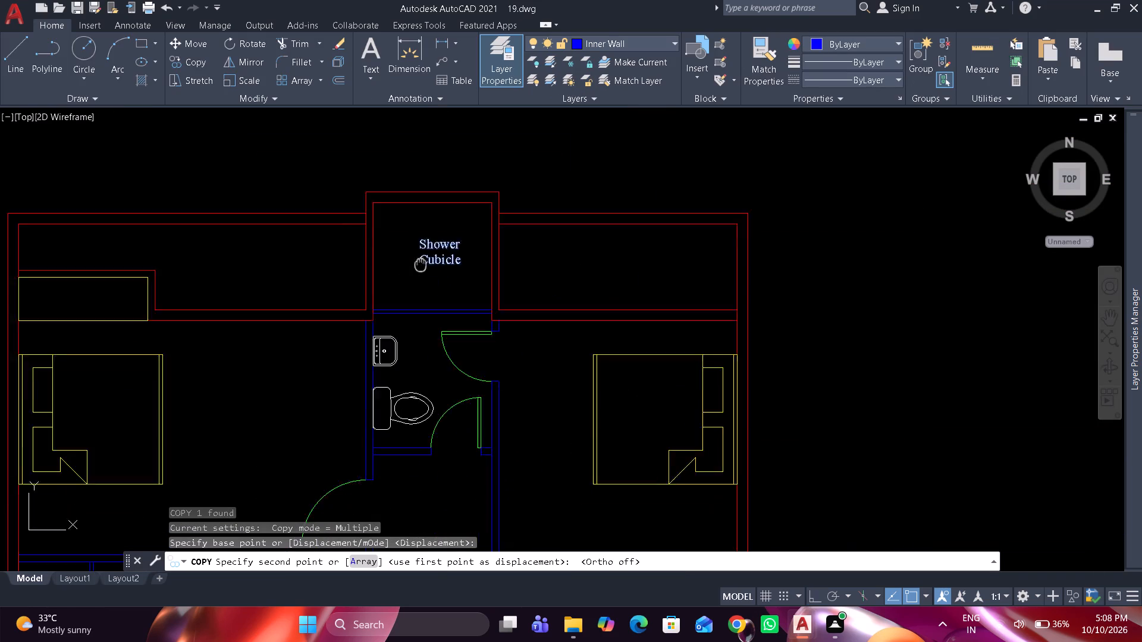
pyautogui.moveTo(434, 244); pyautogui.dragTo(507, 180, button='middle')
pyautogui.scroll(-2, 508, 180)
pyautogui.scroll(2, 399, 347)
pyautogui.scroll(2, 363, 281)
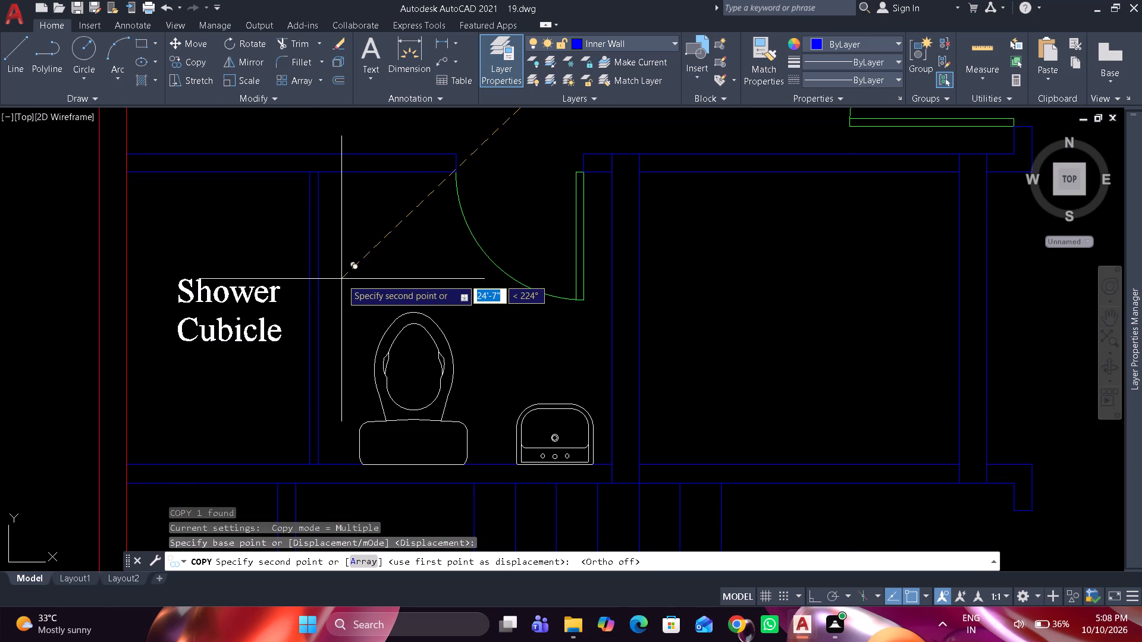
pyautogui.click(340, 276)
# Place another copy of the Shower Cubicle label in the compartment below the toilet of the plan's lower-left bathroom.
pyautogui.scroll(-5, 340, 276)
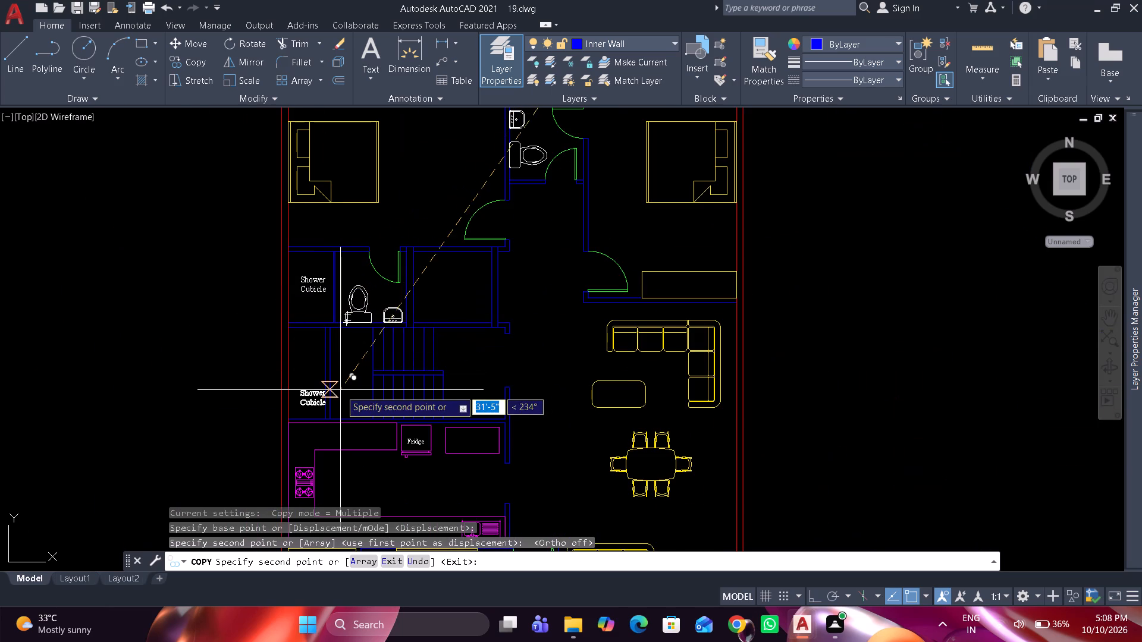
pyautogui.moveTo(340, 389); pyautogui.dragTo(359, 240, button='middle')
pyautogui.moveTo(383, 389); pyautogui.dragTo(383, 341, button='middle')
pyautogui.moveTo(376, 401); pyautogui.dragTo(384, 251, button='middle')
pyautogui.scroll(2, 384, 363)
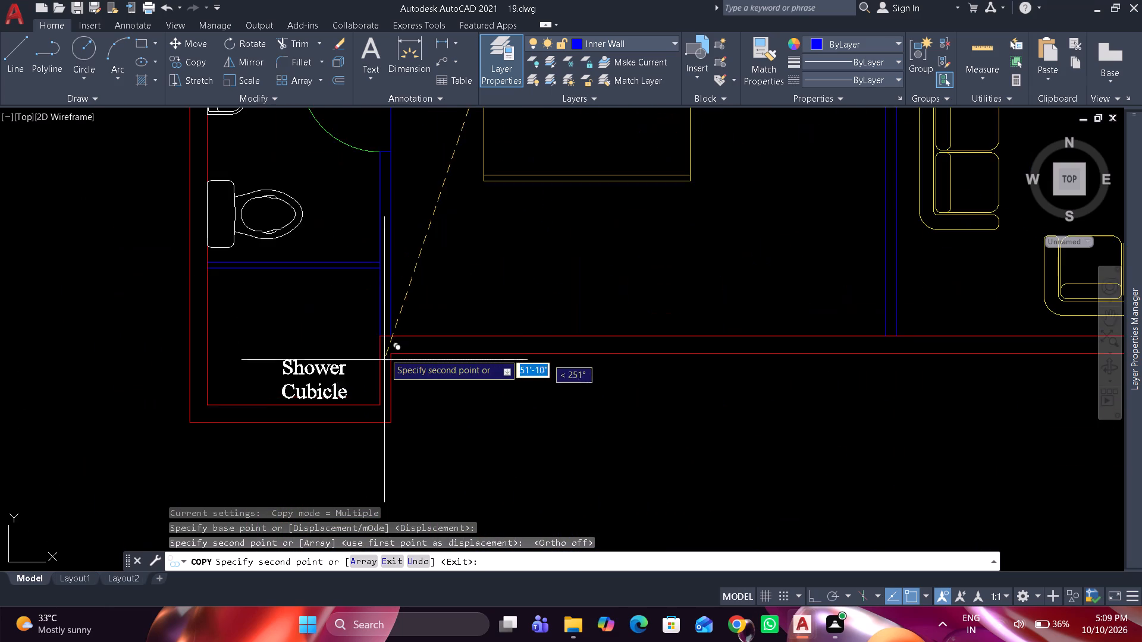
pyautogui.scroll(1, 382, 332)
pyautogui.scroll(1, 378, 282)
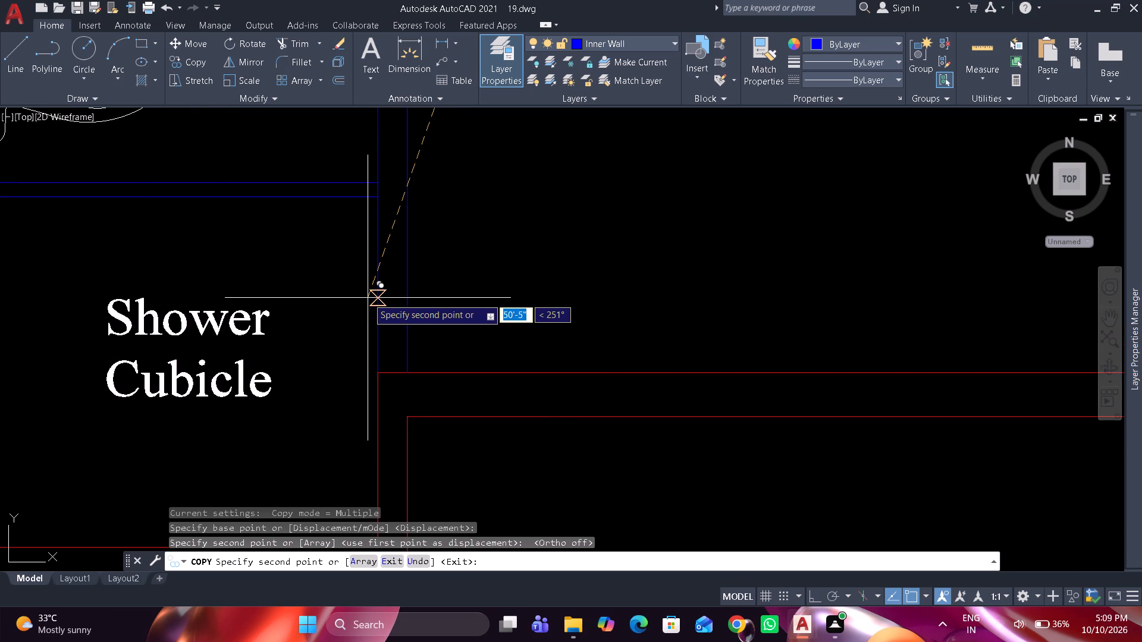
pyautogui.scroll(-1, 368, 298)
pyautogui.click(360, 301)
pyautogui.press('space')
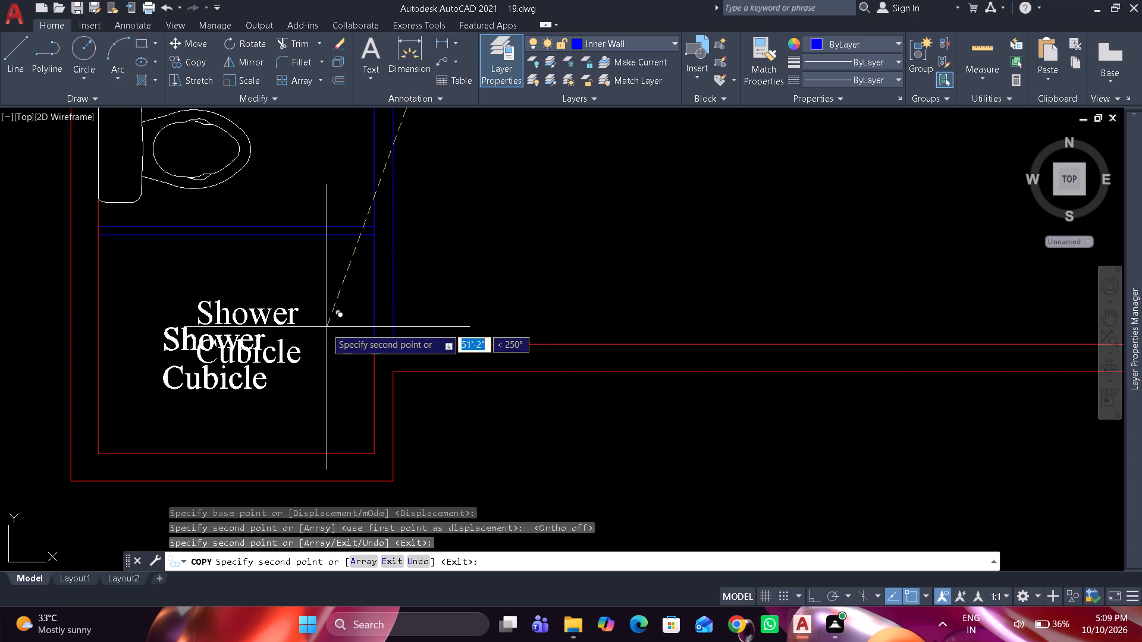
# Copy the Shower Cubicle label from the lower-left bathroom's shower compartment into the space between that bathroom's wardrobe and washbasin.
pyautogui.click(300, 319)
pyautogui.press('space')
pyautogui.click(288, 315)
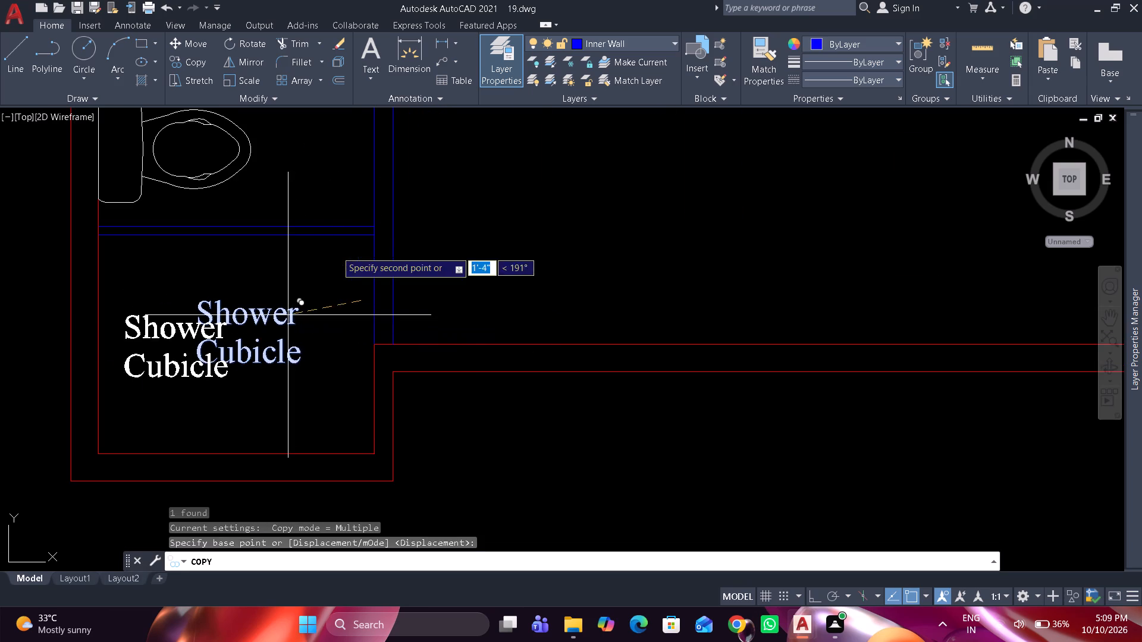
pyautogui.scroll(-2, 336, 251)
pyautogui.moveTo(336, 251); pyautogui.dragTo(357, 331, button='middle')
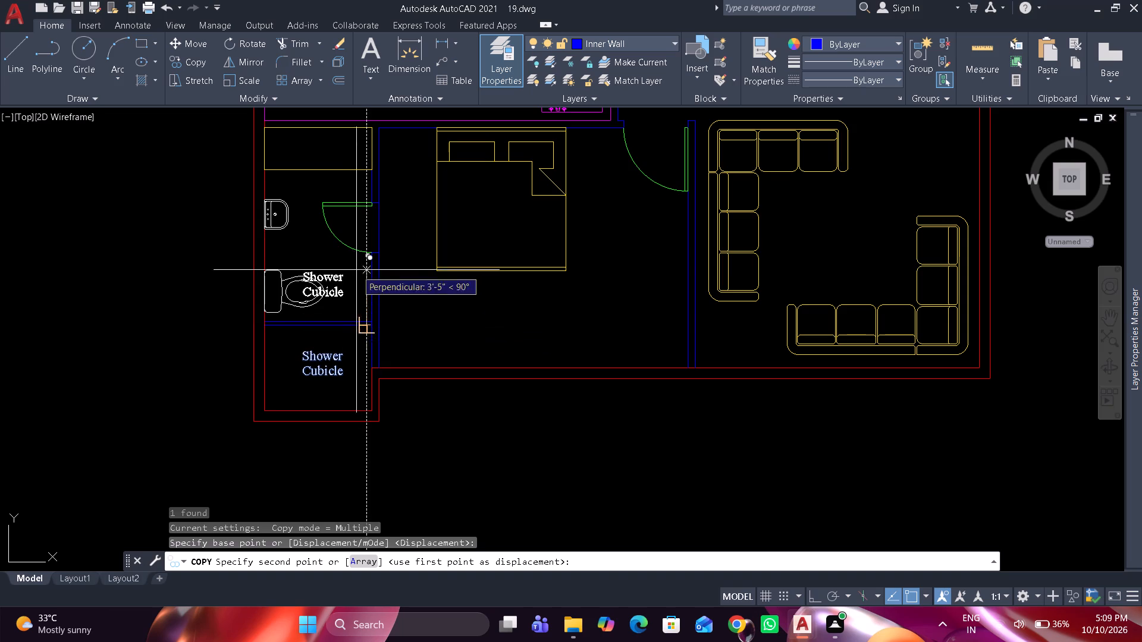
pyautogui.scroll(3, 375, 155)
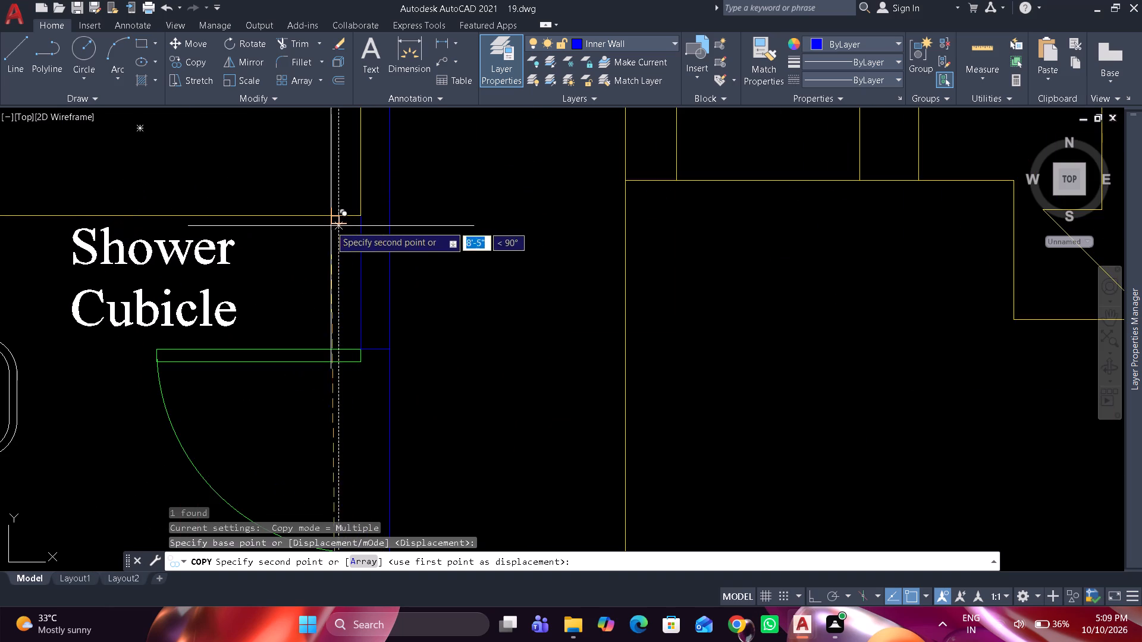
pyautogui.click(330, 224)
pyautogui.press('space')
# Nudge the copied label slightly to centre it below the wardrobe rectangle in the lower-left bathroom.
pyautogui.click(205, 238)
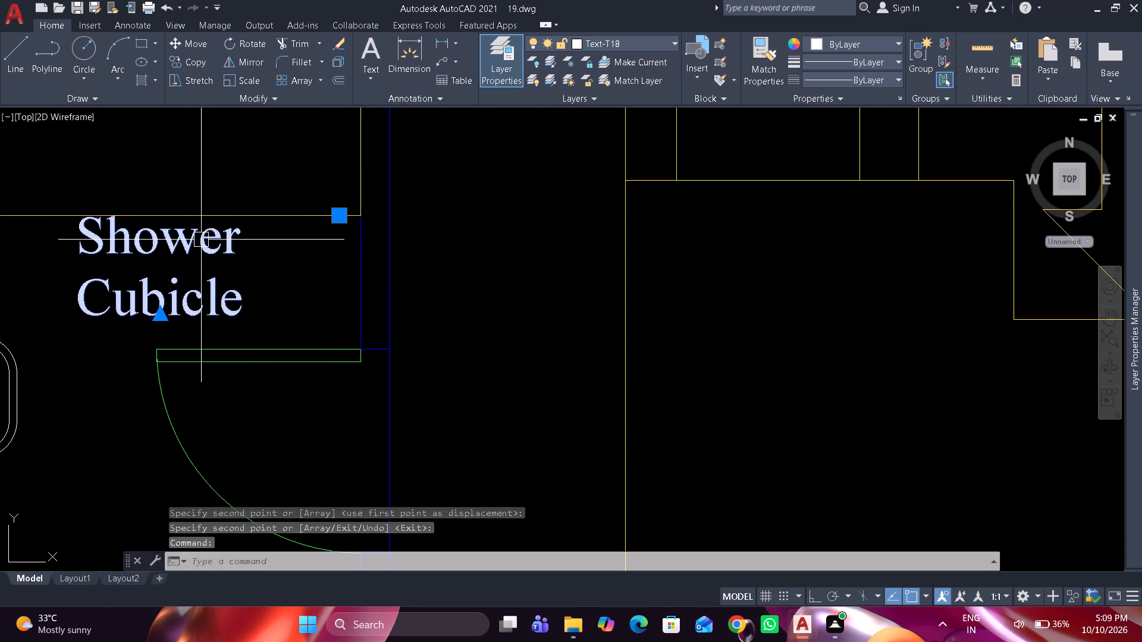
pyautogui.moveTo(201, 240); pyautogui.dragTo(667, 190, button='middle')
pyautogui.scroll(1, 667, 190)
pyautogui.moveTo(647, 186); pyautogui.dragTo(613, 198)
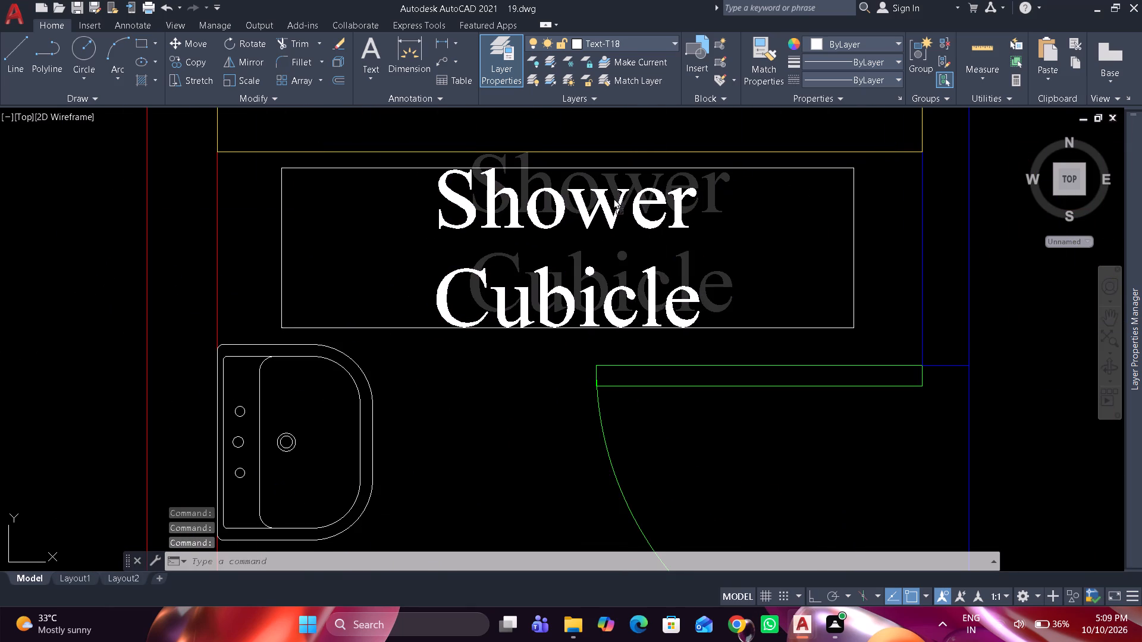
pyautogui.moveTo(613, 198); pyautogui.dragTo(607, 197)
# Replace the whole text of the label below the wardrobe with "Dressing & Toilet".
pyautogui.doubleClick(598, 199)
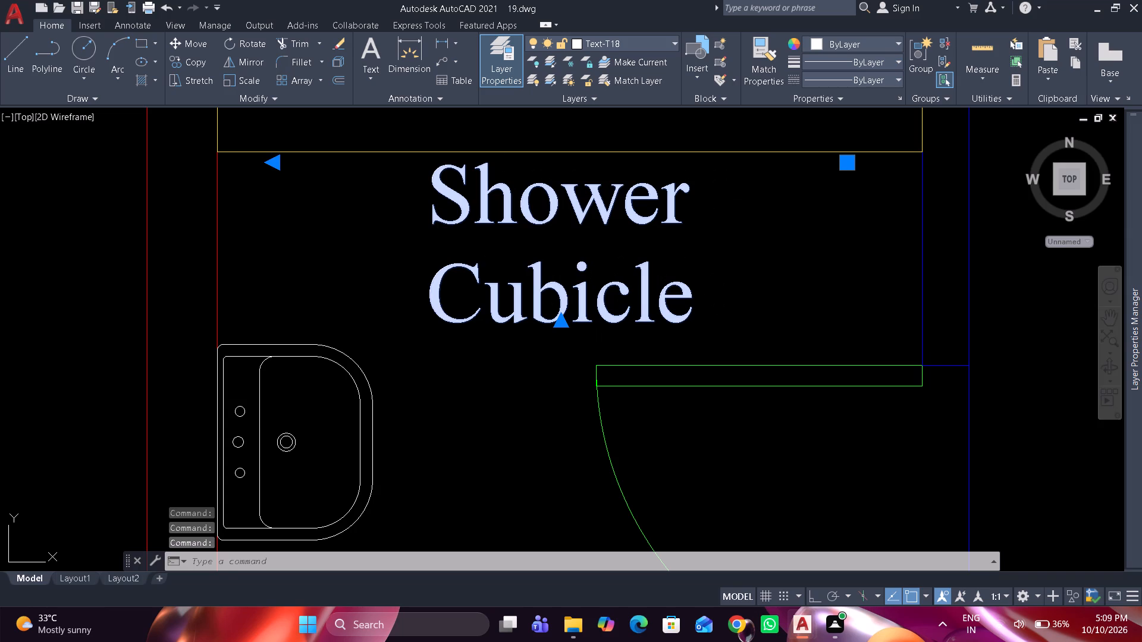
pyautogui.hotkey('ctrl', 'a')
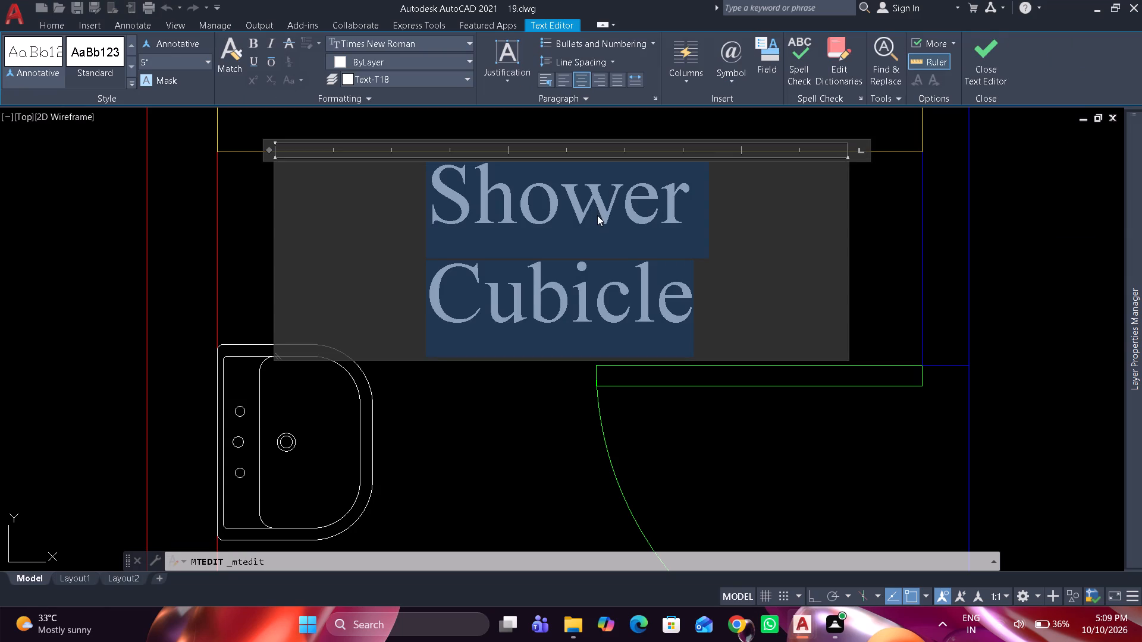
pyautogui.hotkey('shift', 'd')
pyautogui.press('r')
pyautogui.press('e')
pyautogui.press('s')
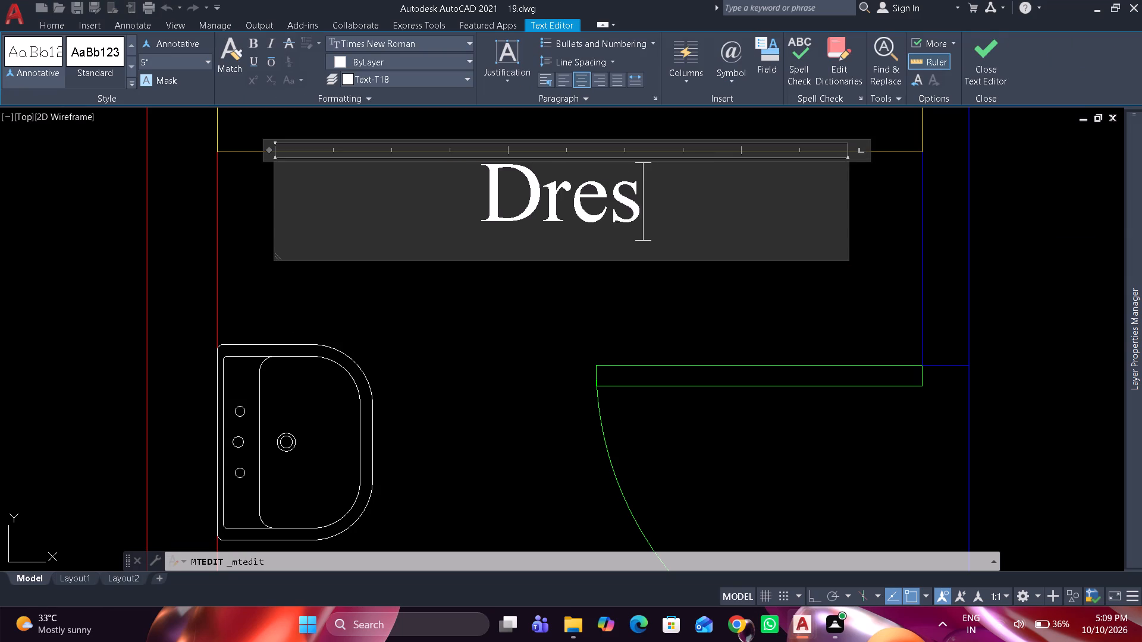
pyautogui.press('s')
pyautogui.press('i')
pyautogui.press('n')
pyautogui.press('g')
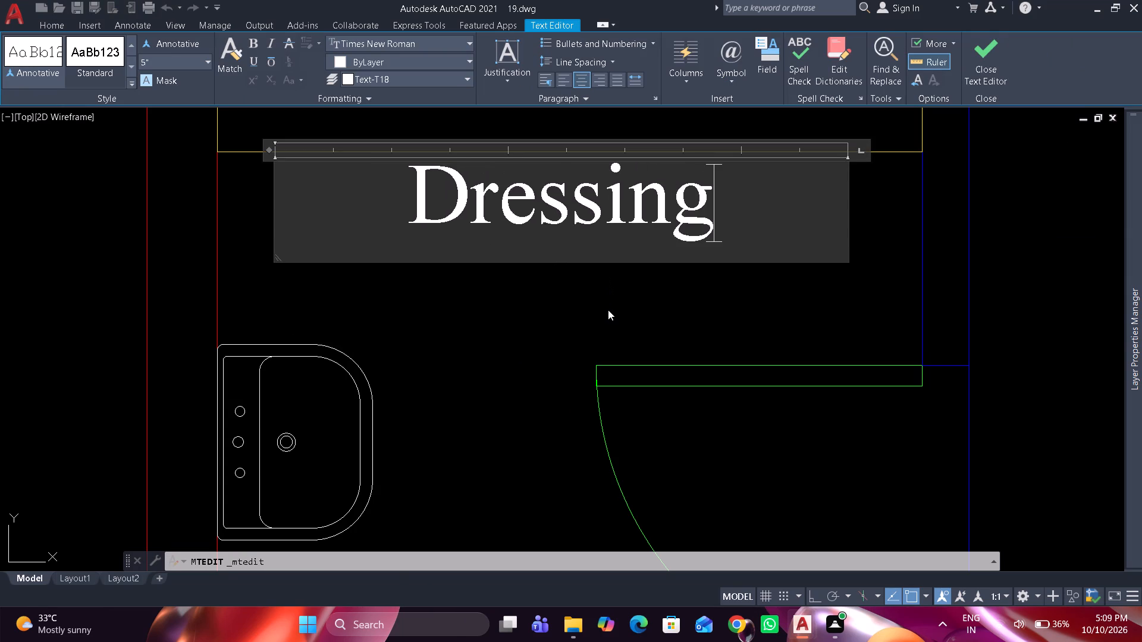
pyautogui.press('space')
pyautogui.hotkey('shift', '&')
pyautogui.hotkey('shift', 'space')
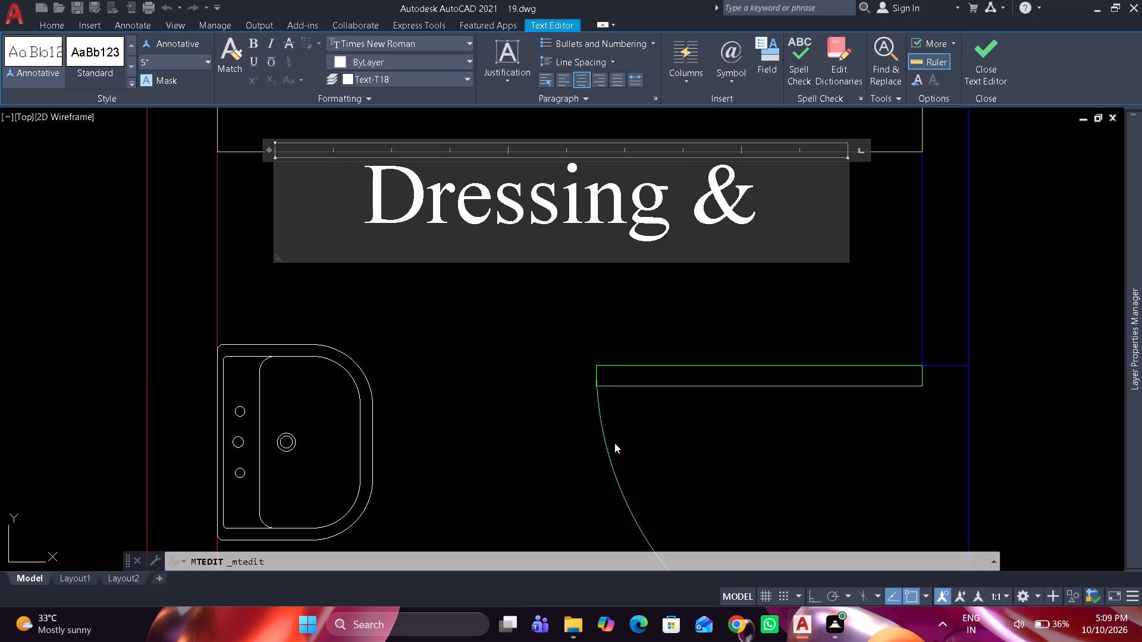
pyautogui.hotkey('shift', 't')
pyautogui.press('o')
pyautogui.press('i')
pyautogui.press('l')
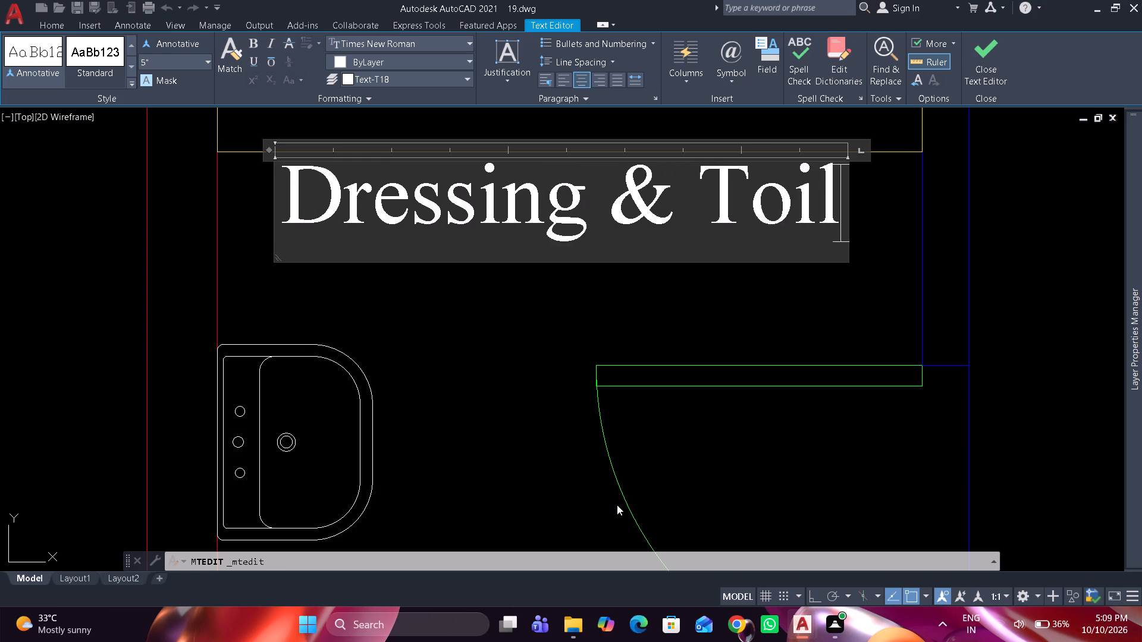
pyautogui.press('e')
pyautogui.press('t')
# Add the room size 5'1" x 13'3" on a new line below "Dressing & Toilet" and finish editing the label.
pyautogui.press('Return')
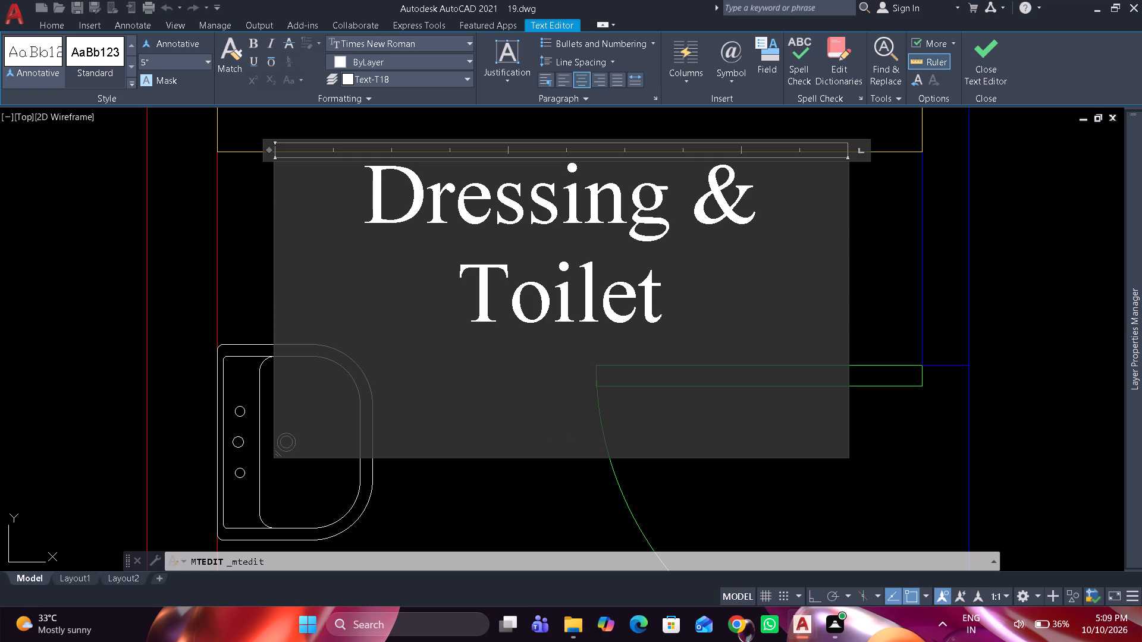
pyautogui.press('5')
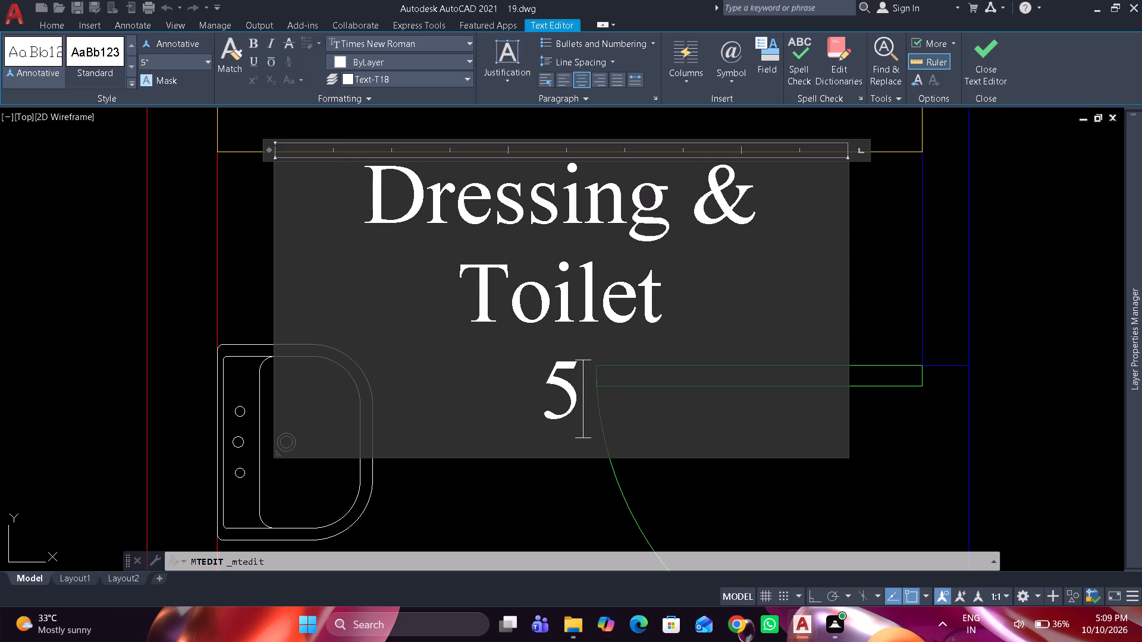
pyautogui.write("'1")
pyautogui.hotkey('shift', '"')
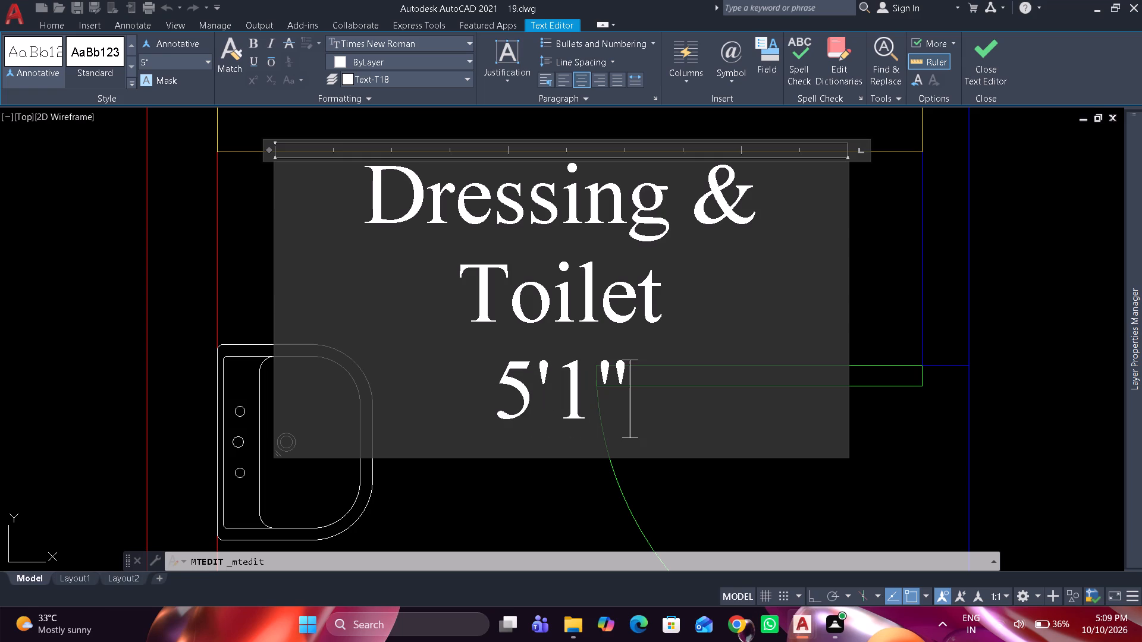
pyautogui.press('space')
pyautogui.write('x')
pyautogui.press('space')
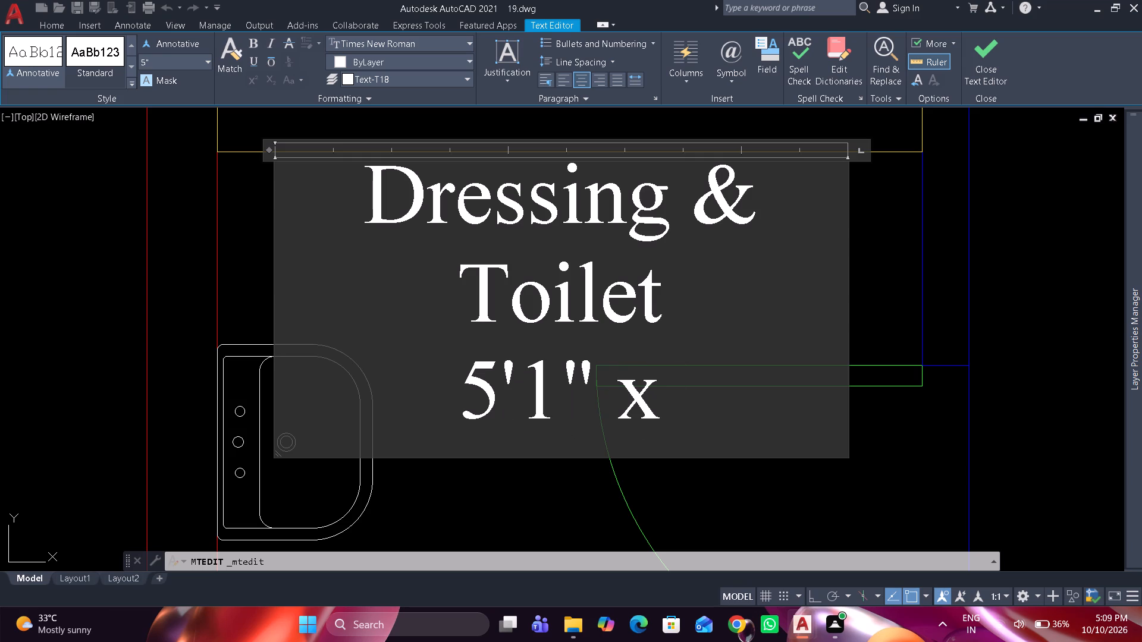
pyautogui.write('13')
pyautogui.write(";'")
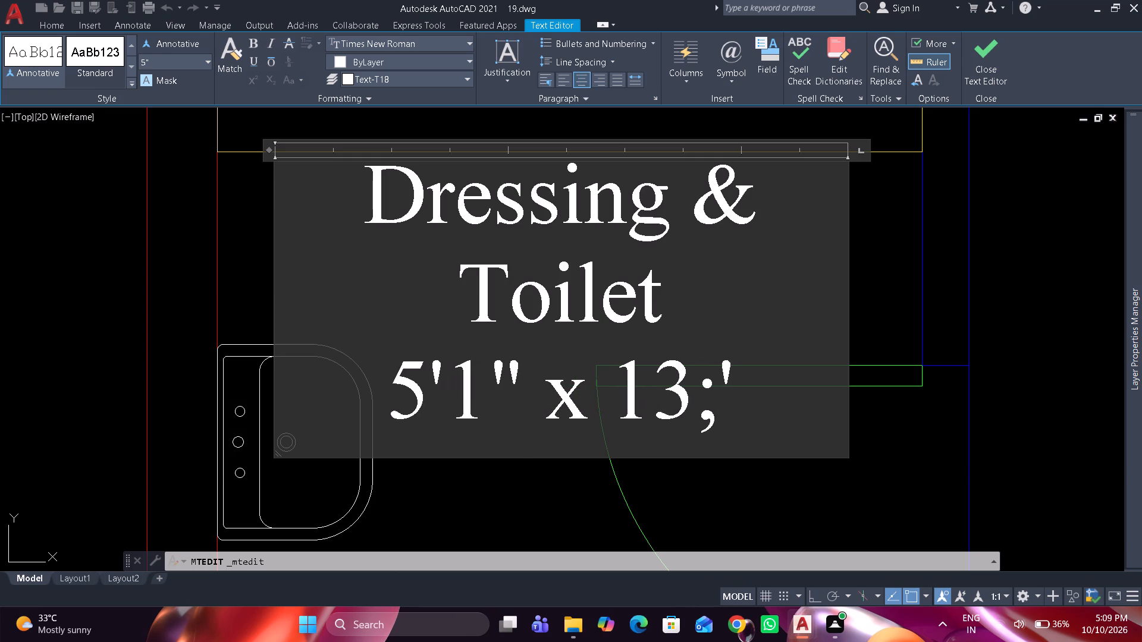
pyautogui.press('BackSpace')
pyautogui.press('BackSpace')
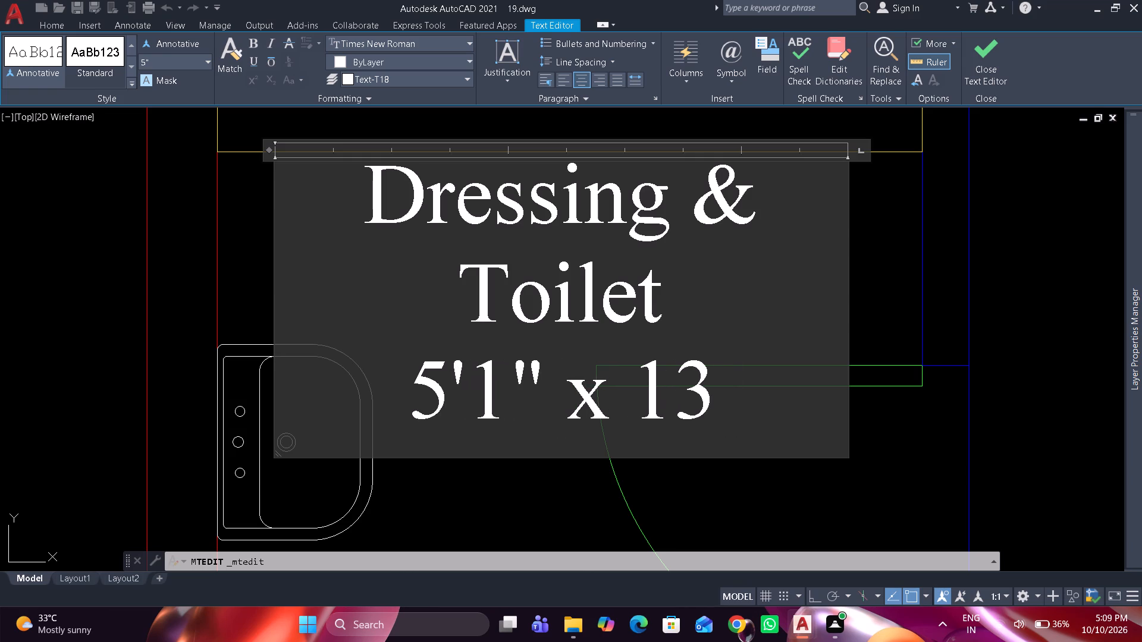
pyautogui.write("'3")
pyautogui.write("''")
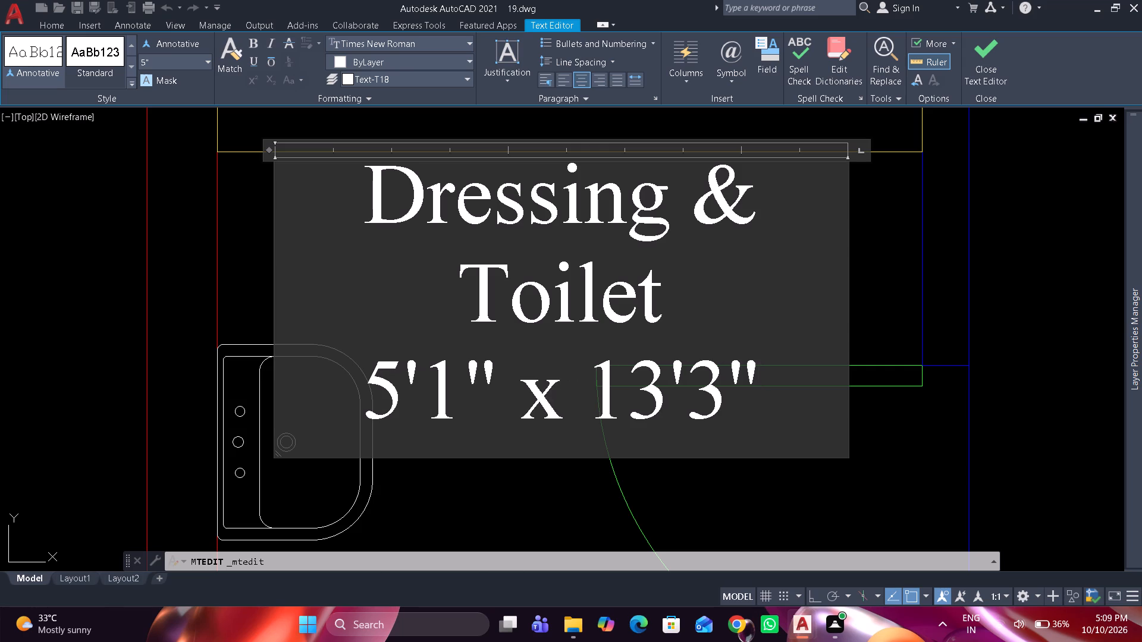
pyautogui.click(773, 483)
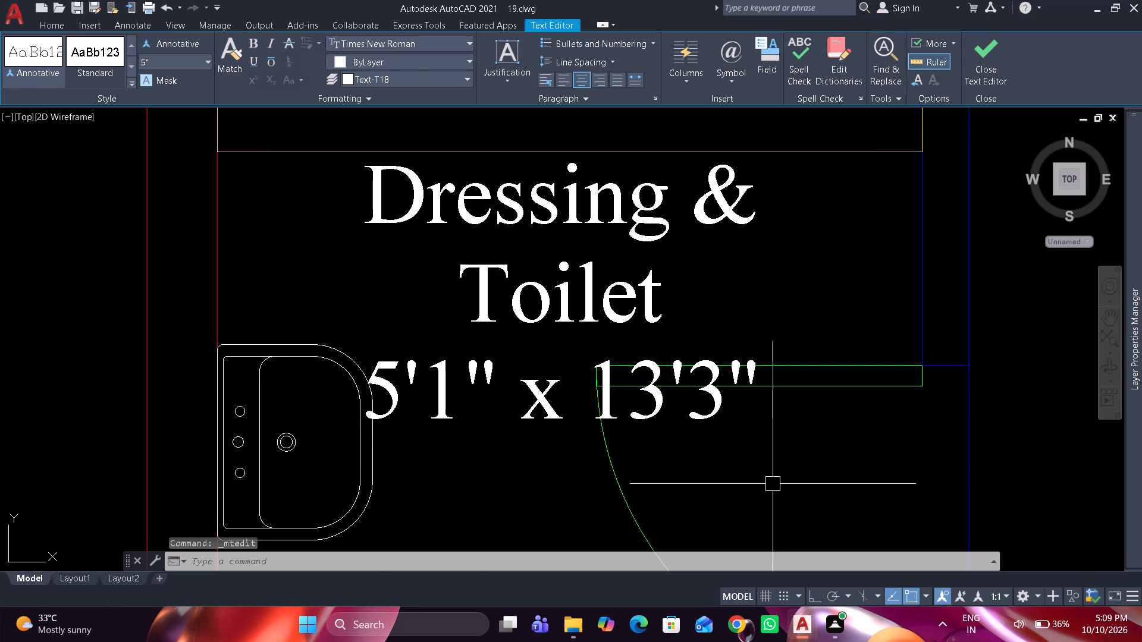
# Move the Dressing & Toilet label into the clear space between the washbasin and the toilet.
pyautogui.scroll(-5, 702, 327)
pyautogui.scroll(2, 685, 322)
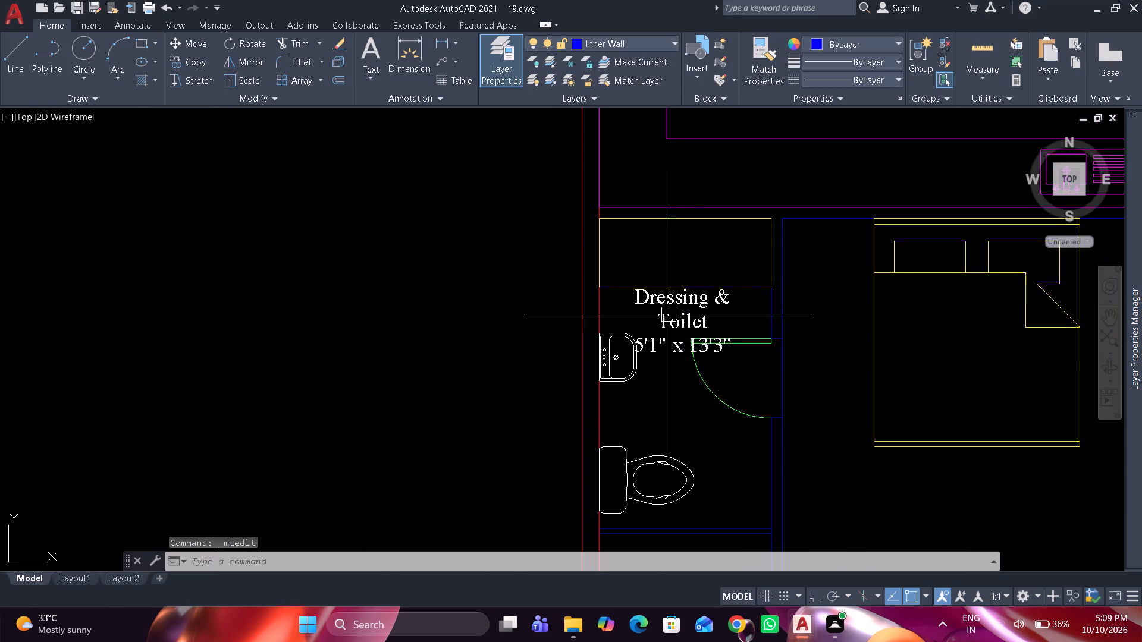
pyautogui.click(669, 314)
pyautogui.moveTo(668, 322); pyautogui.dragTo(651, 414)
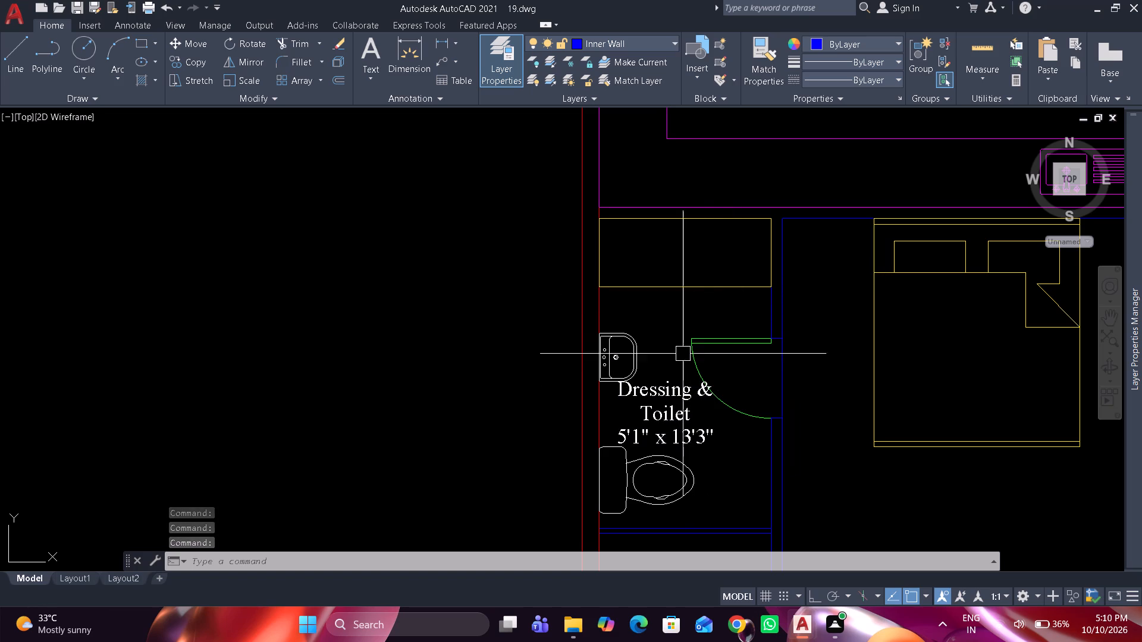
pyautogui.click(667, 393)
pyautogui.scroll(1, 667, 406)
pyautogui.moveTo(653, 390); pyautogui.dragTo(555, 270, button='middle')
pyautogui.scroll(2, 559, 291)
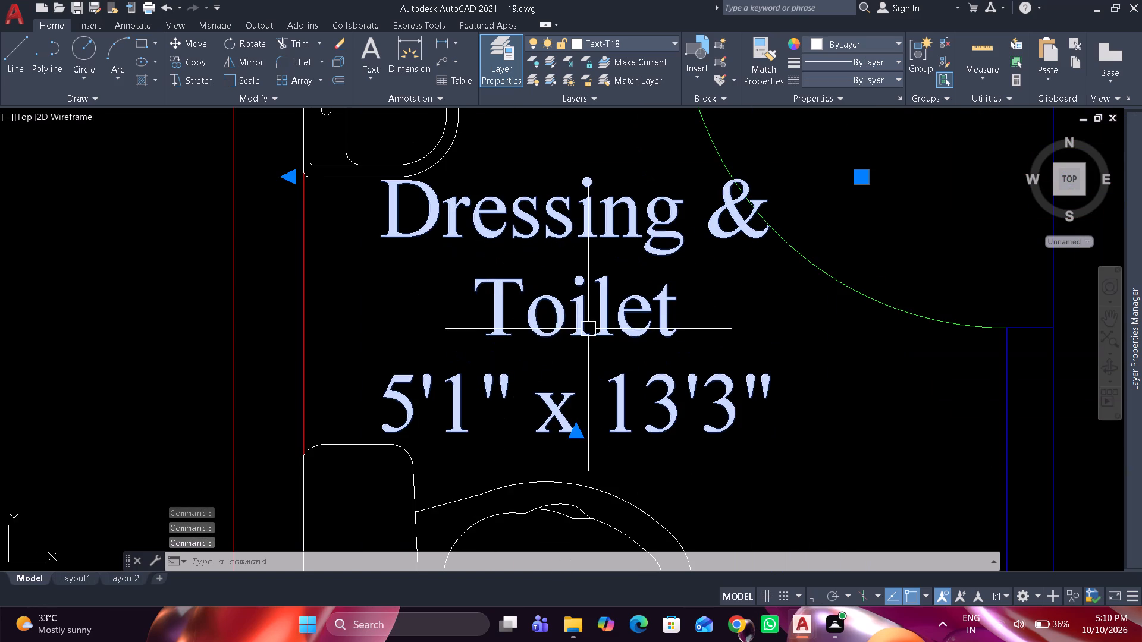
pyautogui.moveTo(603, 311); pyautogui.dragTo(644, 333)
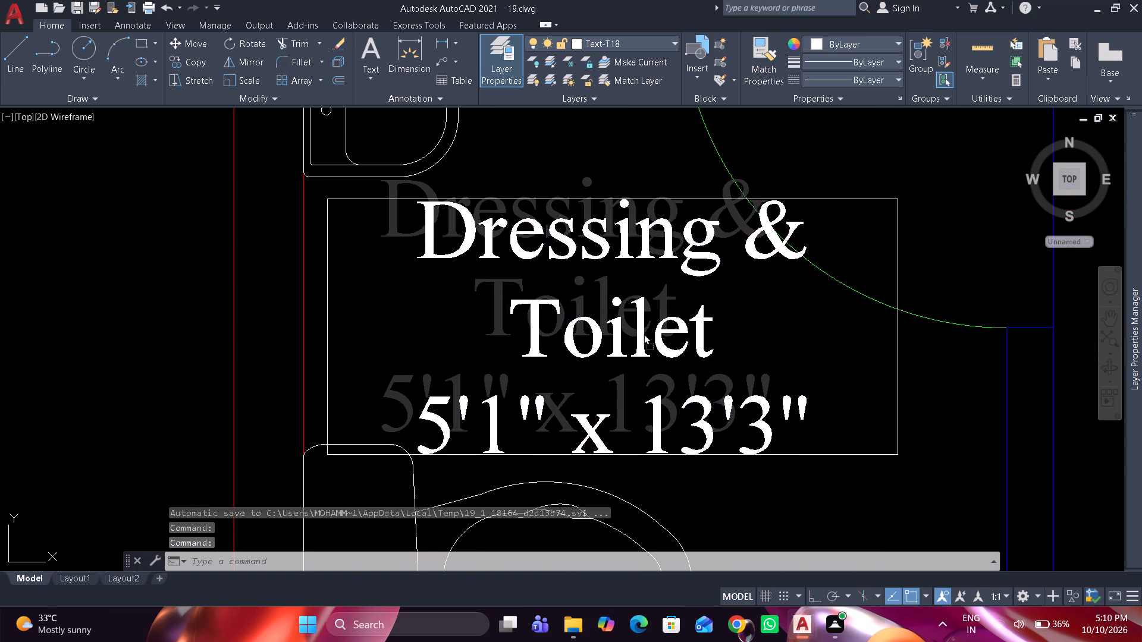
pyautogui.moveTo(644, 333); pyautogui.dragTo(653, 300)
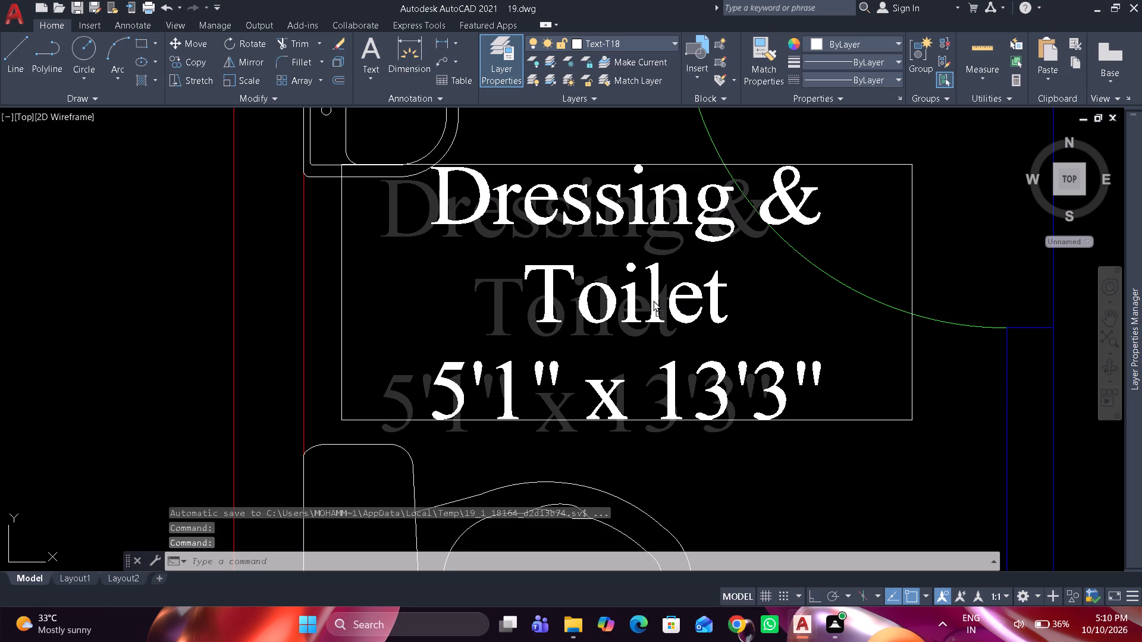
pyautogui.moveTo(653, 300); pyautogui.dragTo(654, 308)
pyautogui.click(652, 308)
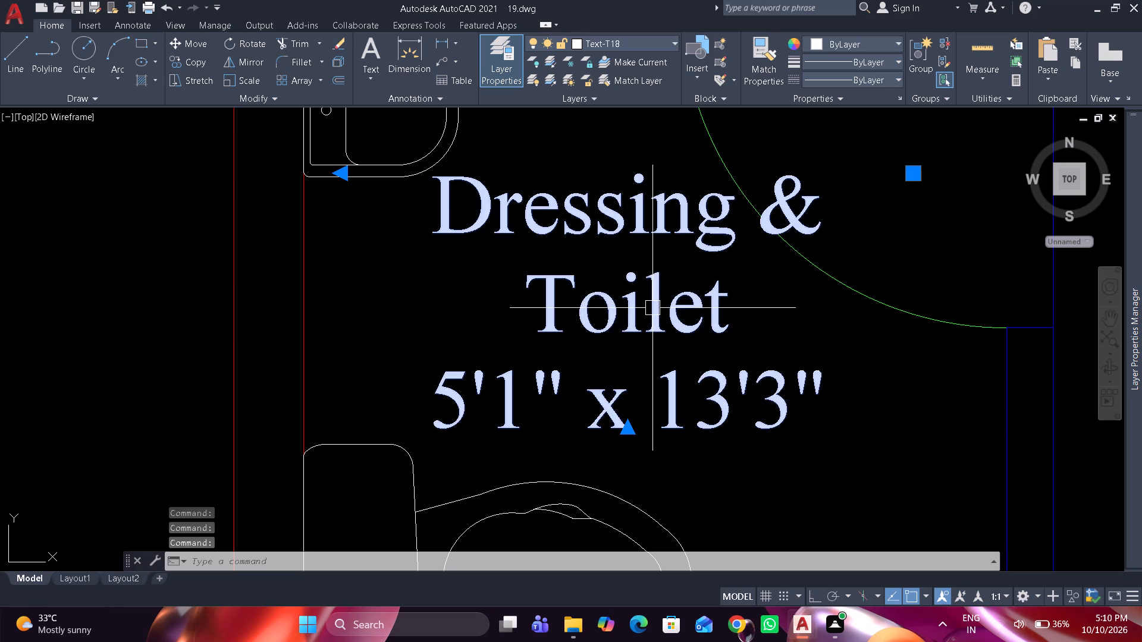
# Copy the Dressing & Toilet label into the adjoining bedroom, beside the bed and below the door.
pyautogui.write('co')
pyautogui.press('space')
pyautogui.moveTo(623, 294); pyautogui.dragTo(635, 289)
pyautogui.scroll(-5, 674, 291)
pyautogui.moveTo(698, 300); pyautogui.dragTo(497, 259, button='middle')
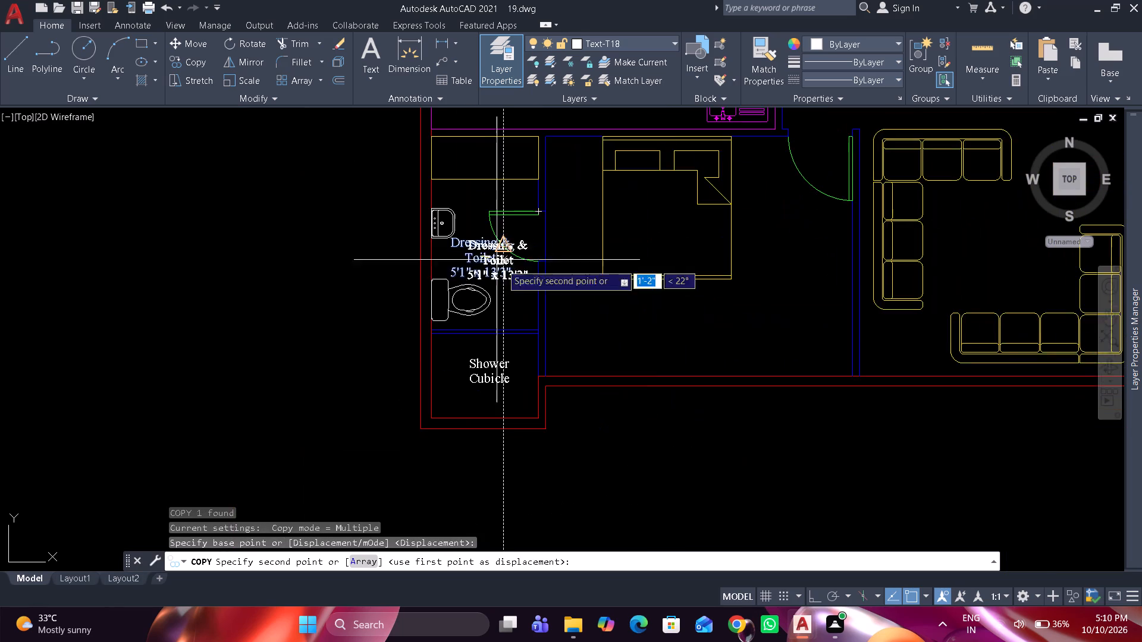
pyautogui.scroll(2, 670, 327)
pyautogui.scroll(-2, 725, 298)
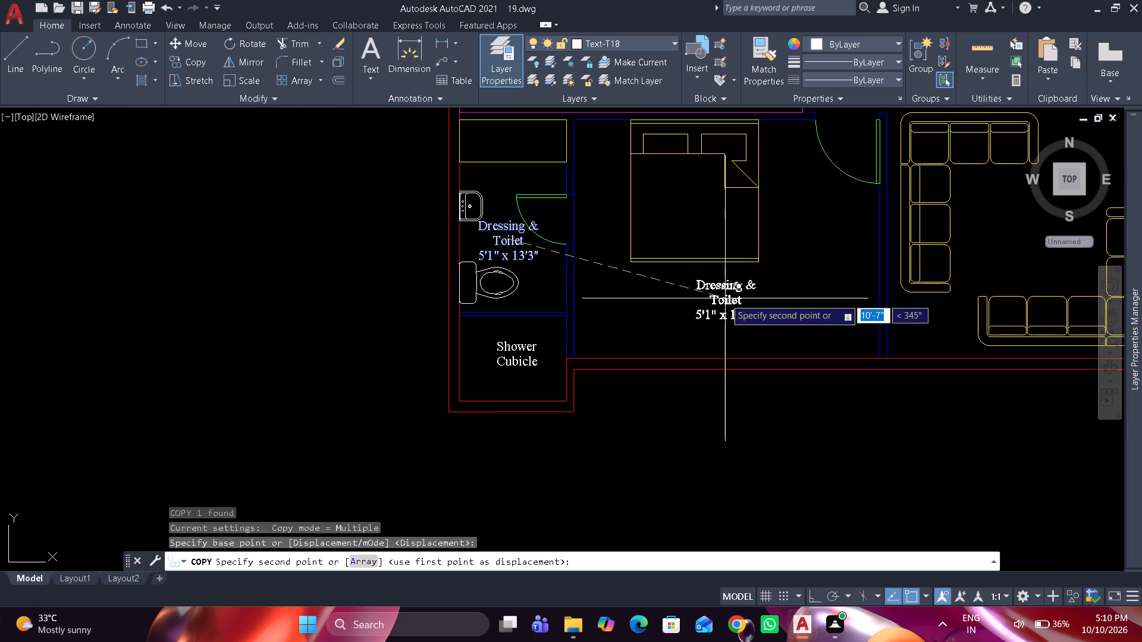
pyautogui.moveTo(646, 342); pyautogui.dragTo(610, 354, button='middle')
pyautogui.scroll(1, 768, 234)
pyautogui.click(788, 231)
pyautogui.press('space')
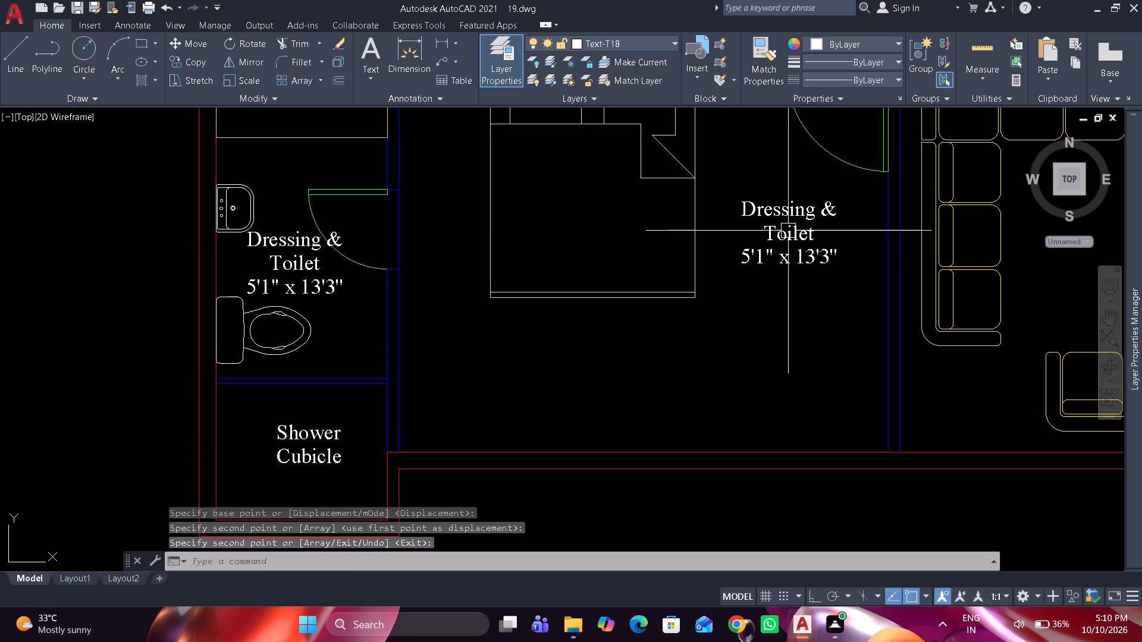
# Replace the whole text of the copied label beside the bed with "Bedroom".
pyautogui.doubleClick(785, 213)
pyautogui.hotkey('ctrl', 'a')
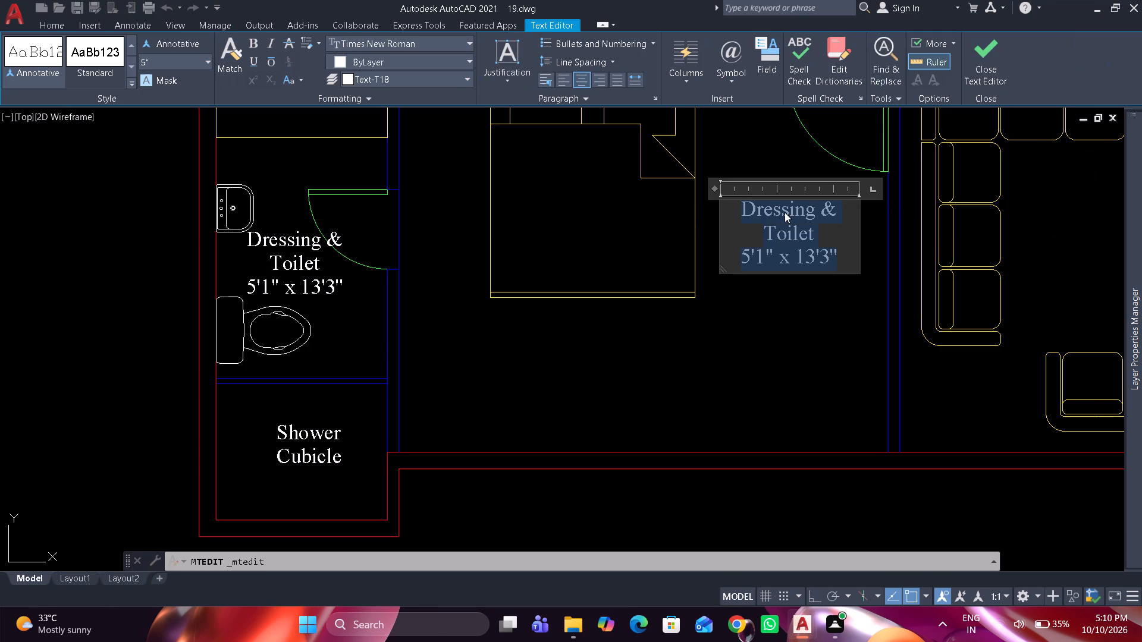
pyautogui.write('Bedr')
pyautogui.press('o')
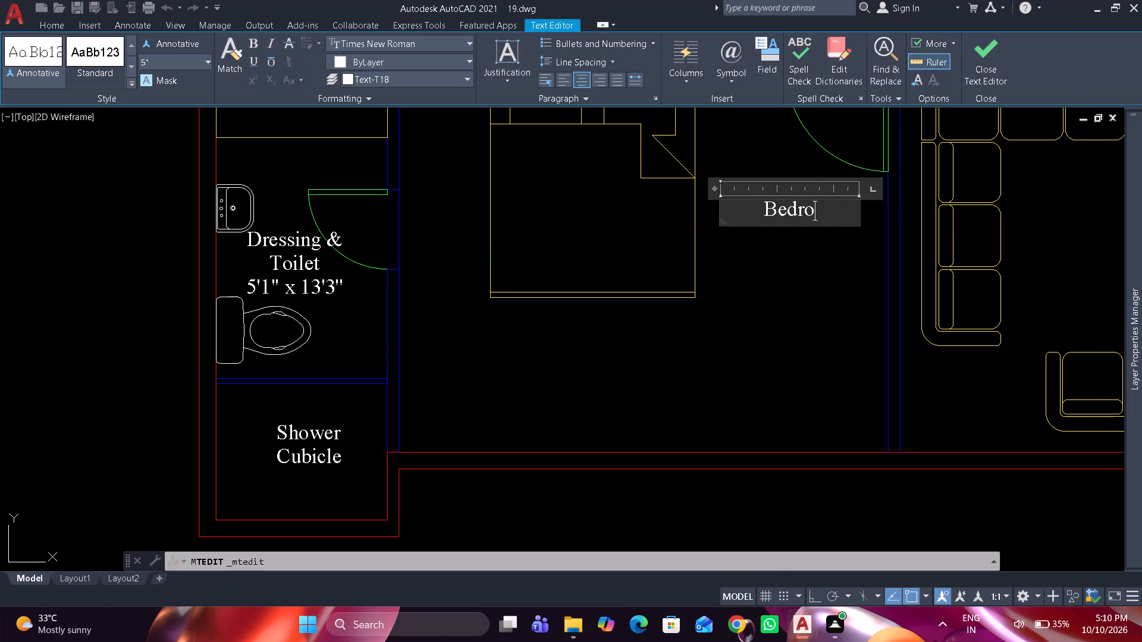
pyautogui.write('om')
pyautogui.press('space')
pyautogui.press('BackSpace')
# Add the room size 14'5" x 11'3" on a new line below "Bedroom" and finish editing the label.
pyautogui.press('Return')
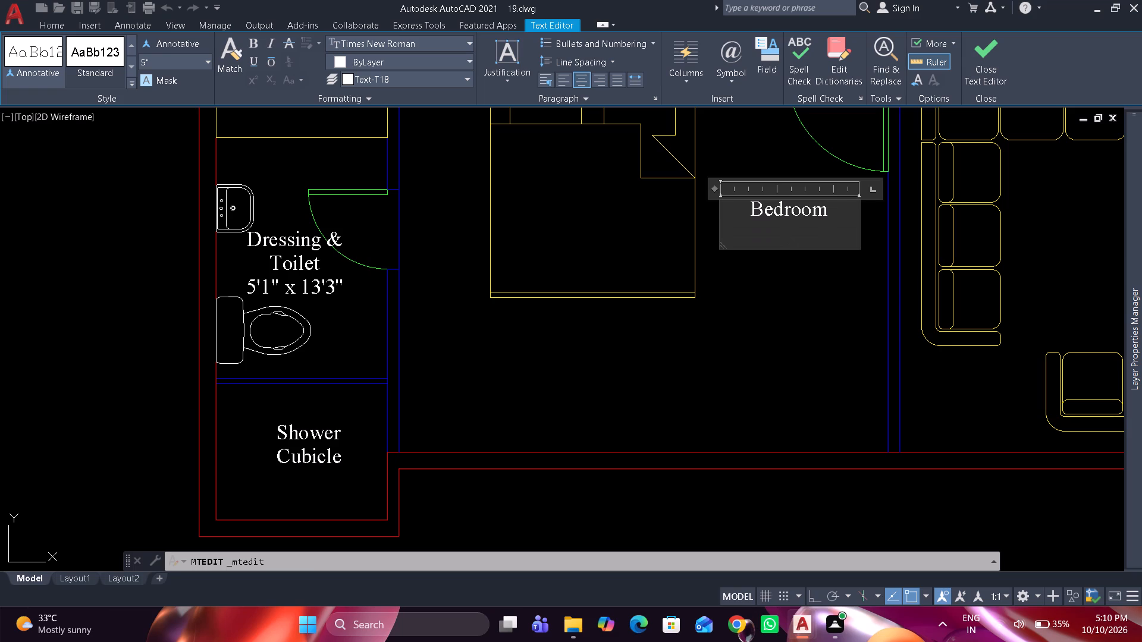
pyautogui.write("14'")
pyautogui.press('5')
pyautogui.hotkey('shift', '"')
pyautogui.press('Return')
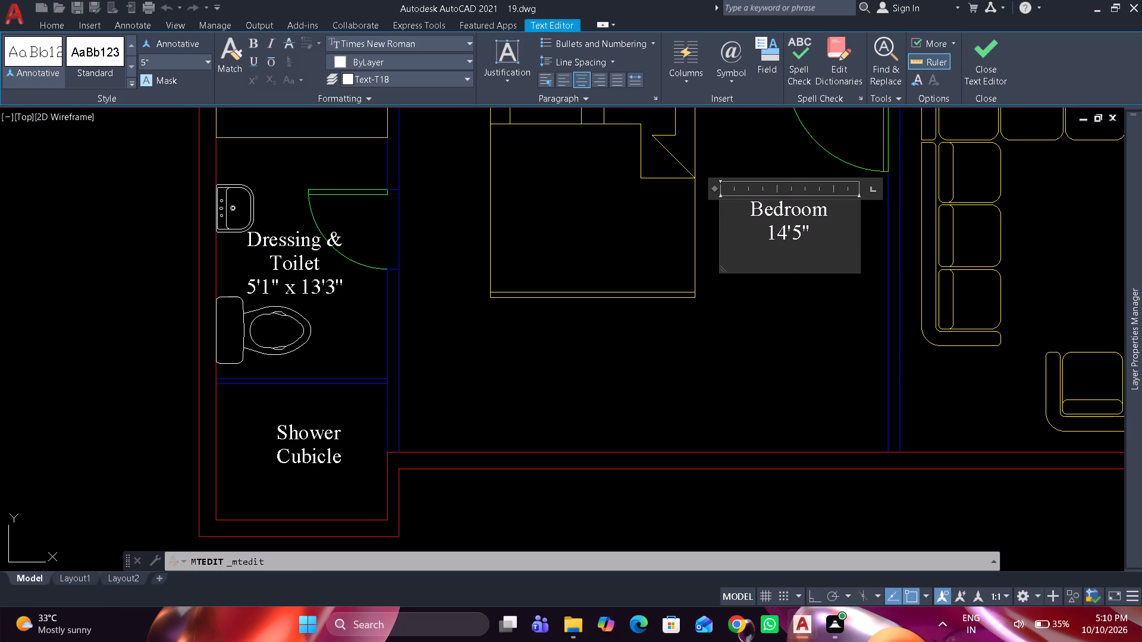
pyautogui.press('BackSpace')
pyautogui.press('BackSpace')
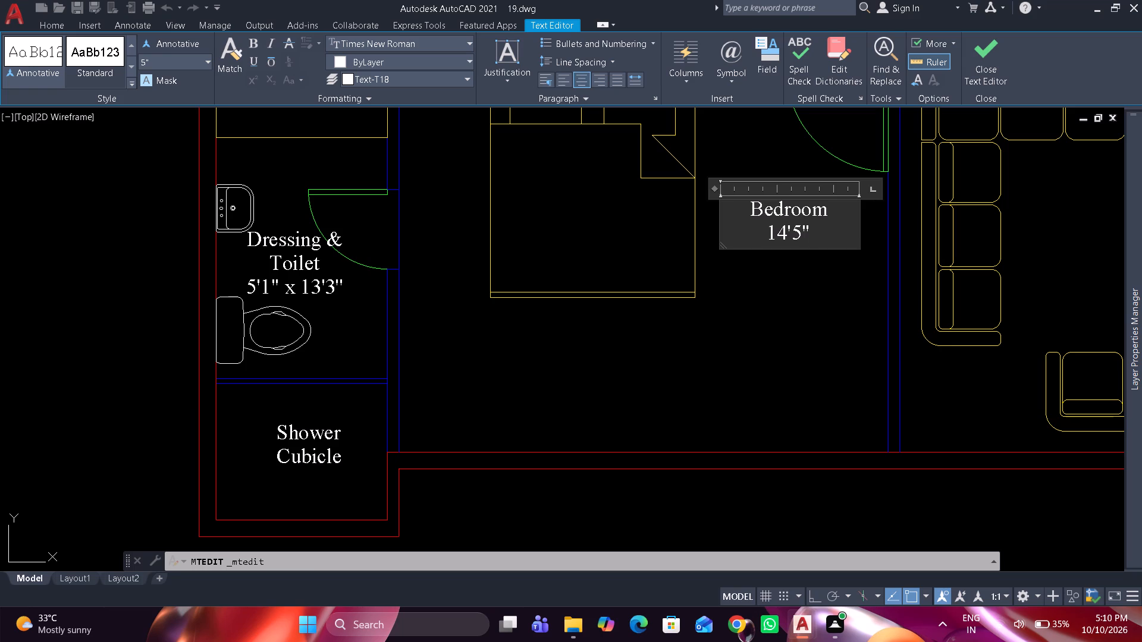
pyautogui.press('space')
pyautogui.write('x')
pyautogui.press('space')
pyautogui.write("11'3")
pyautogui.hotkey('shift', '"')
pyautogui.press('Return')
pyautogui.click(788, 298)
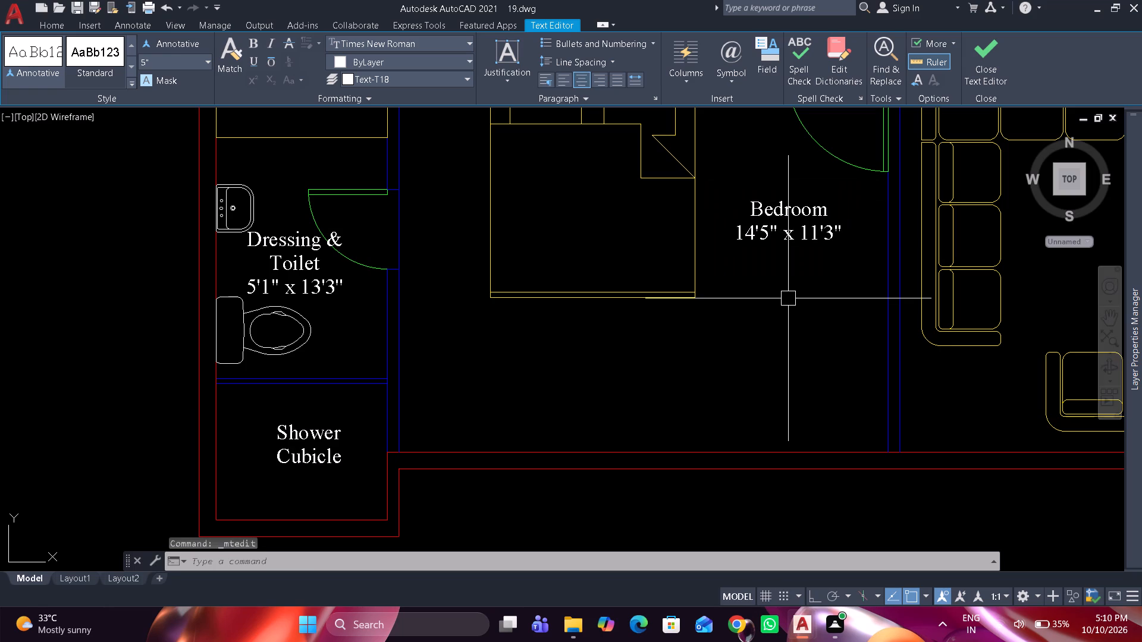
# Copy the Bedroom label into the adjoining room, placing it in the open space between the two L-shaped sofas.
pyautogui.click(820, 200)
pyautogui.write('co')
pyautogui.press('space')
pyautogui.click(776, 229)
pyautogui.scroll(-2, 774, 232)
pyautogui.moveTo(766, 240); pyautogui.dragTo(573, 336, button='middle')
pyautogui.scroll(2, 701, 340)
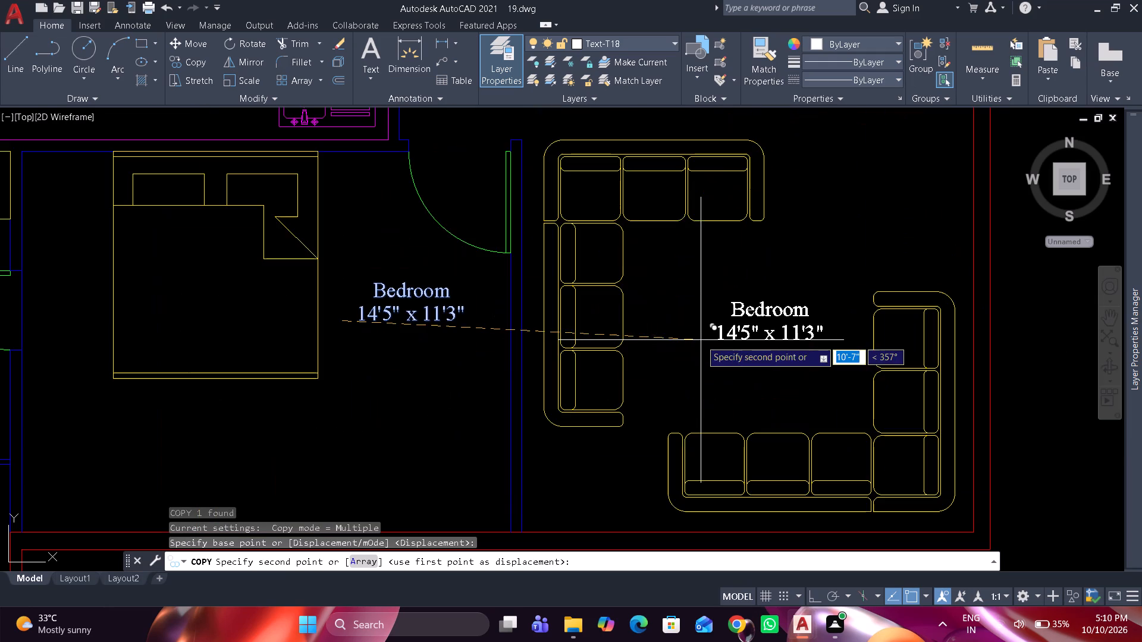
pyautogui.click(680, 342)
pyautogui.press('space')
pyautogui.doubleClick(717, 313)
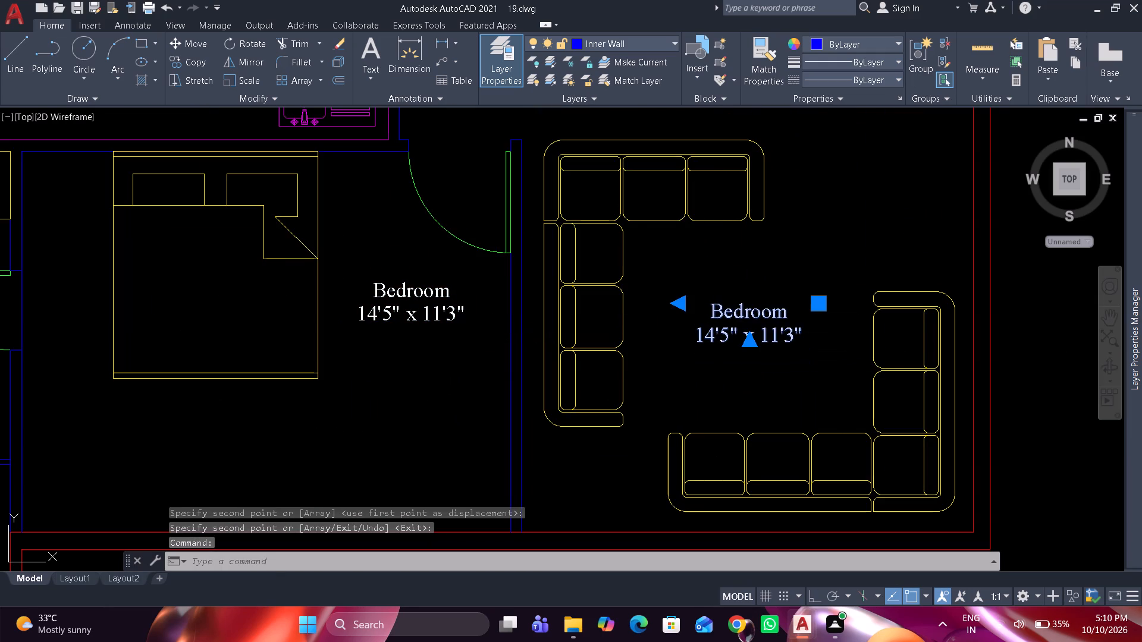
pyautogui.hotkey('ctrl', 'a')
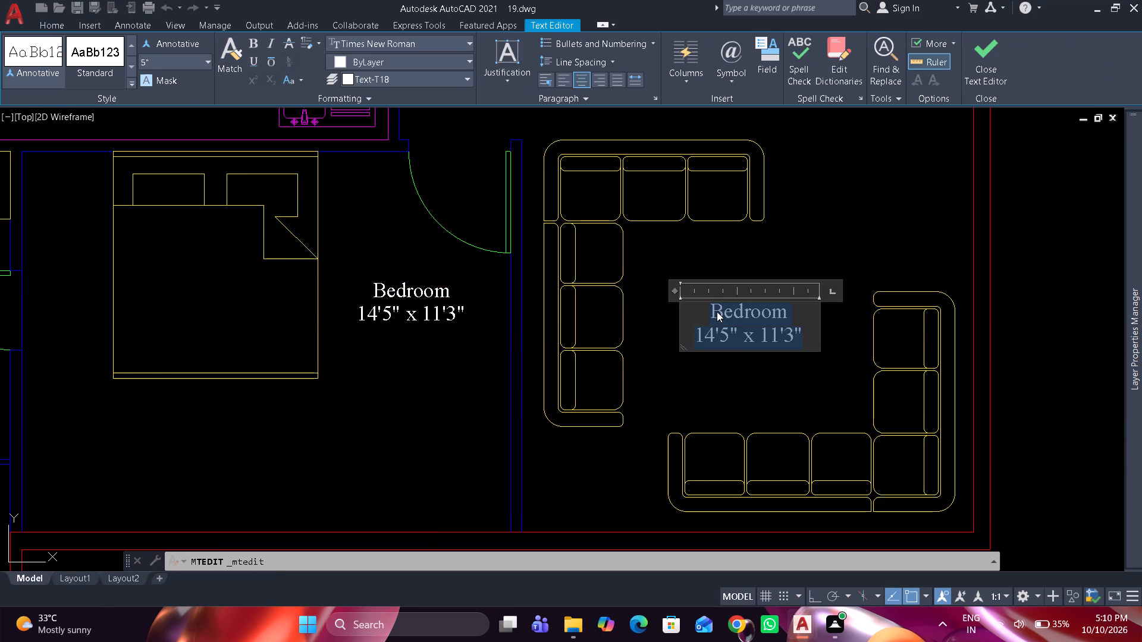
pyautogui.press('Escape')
# Move the copied label from between the sofas to the clear space between the dining table and the upper sofa.
pyautogui.click(738, 320)
pyautogui.scroll(-2, 744, 303)
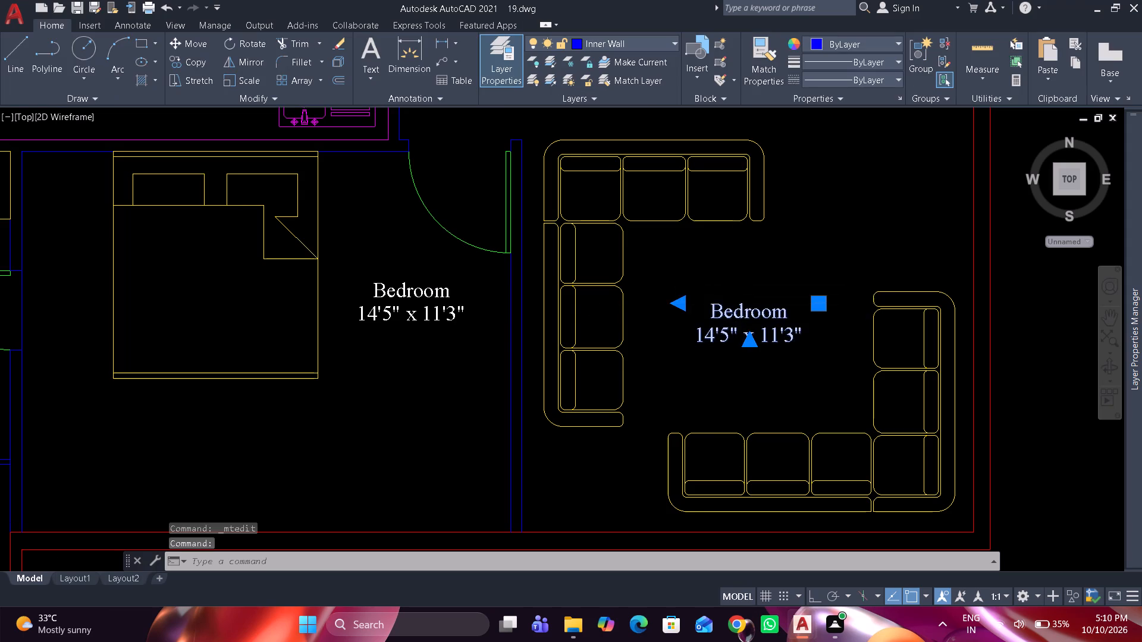
pyautogui.moveTo(750, 347); pyautogui.dragTo(753, 398, button='middle')
pyautogui.moveTo(747, 355); pyautogui.dragTo(761, 243)
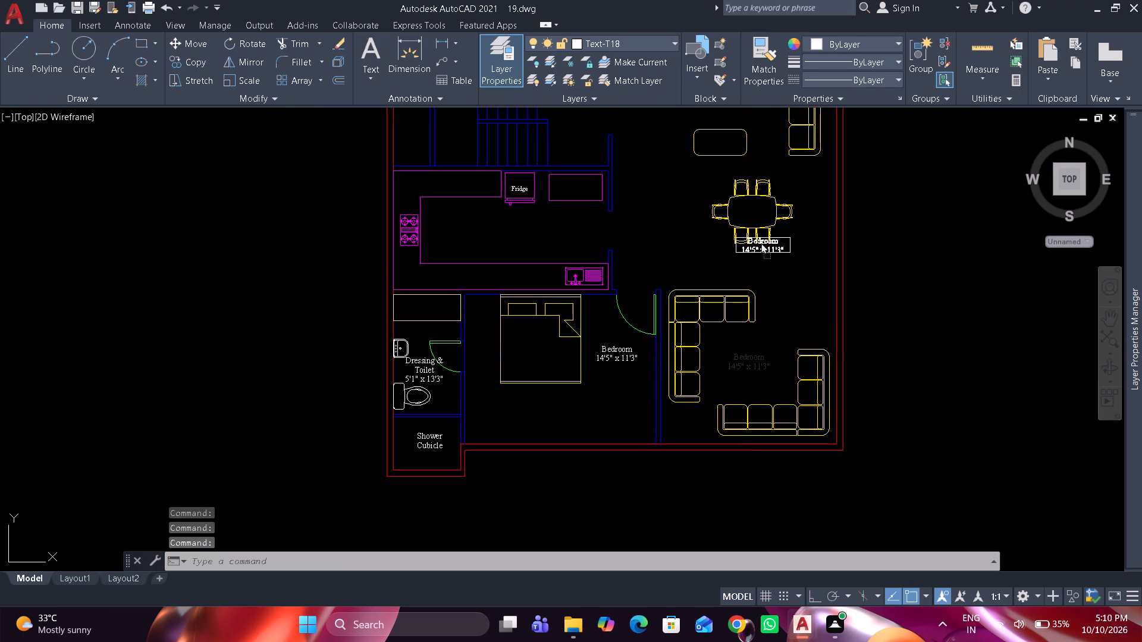
pyautogui.moveTo(761, 243); pyautogui.dragTo(747, 254)
# Replace the whole text of the copied label below the dining table with "Formal Drawing".
pyautogui.scroll(3, 747, 254)
pyautogui.doubleClick(745, 262)
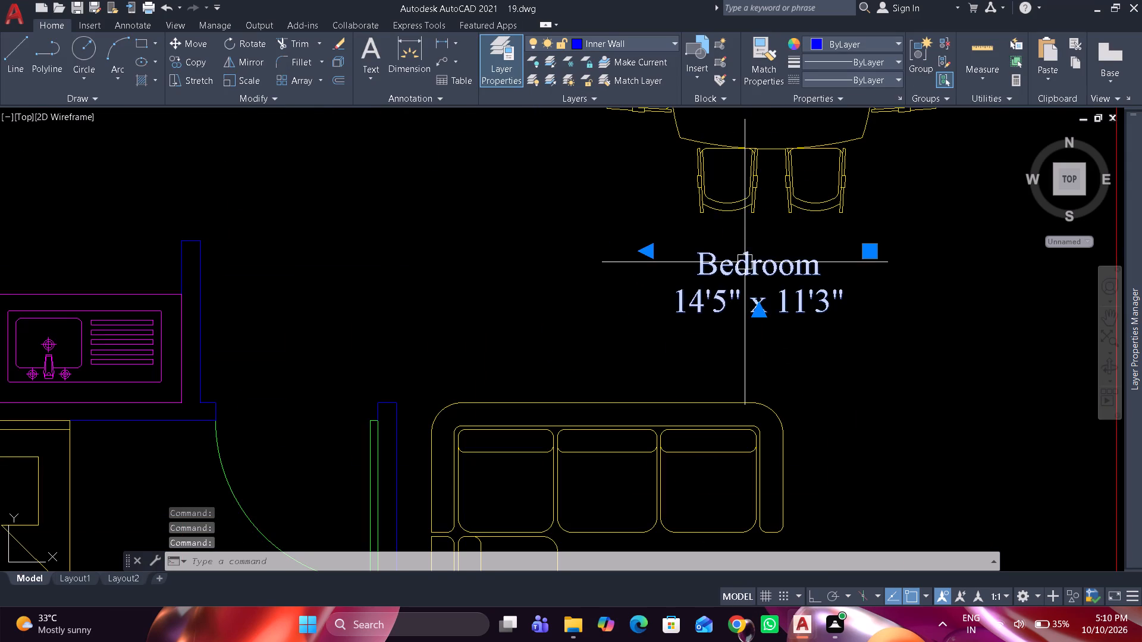
pyautogui.hotkey('ctrl', 'a')
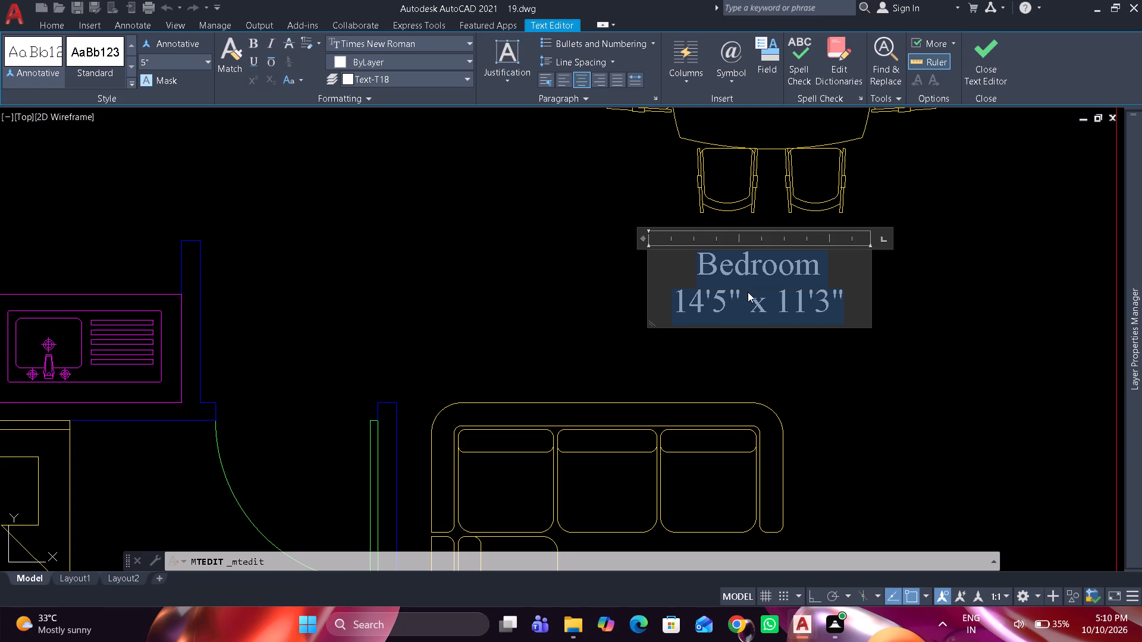
pyautogui.hotkey('shift', 'f')
pyautogui.press('o')
pyautogui.press('r')
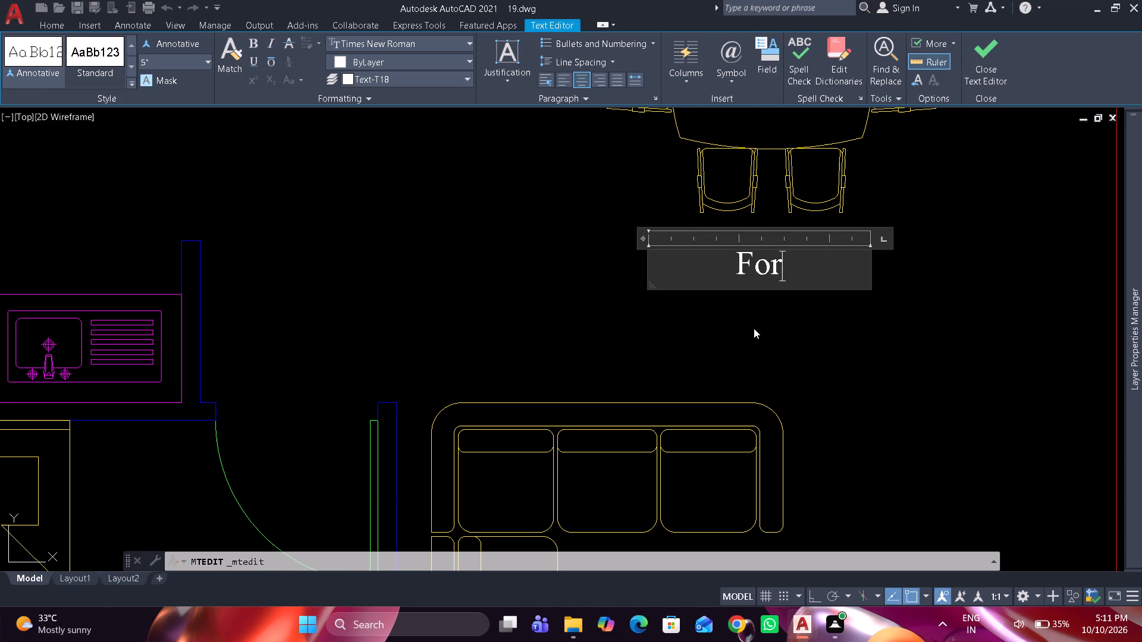
pyautogui.press('m')
pyautogui.press('a')
pyautogui.press('l')
pyautogui.press('space')
pyautogui.hotkey('shift', 'd')
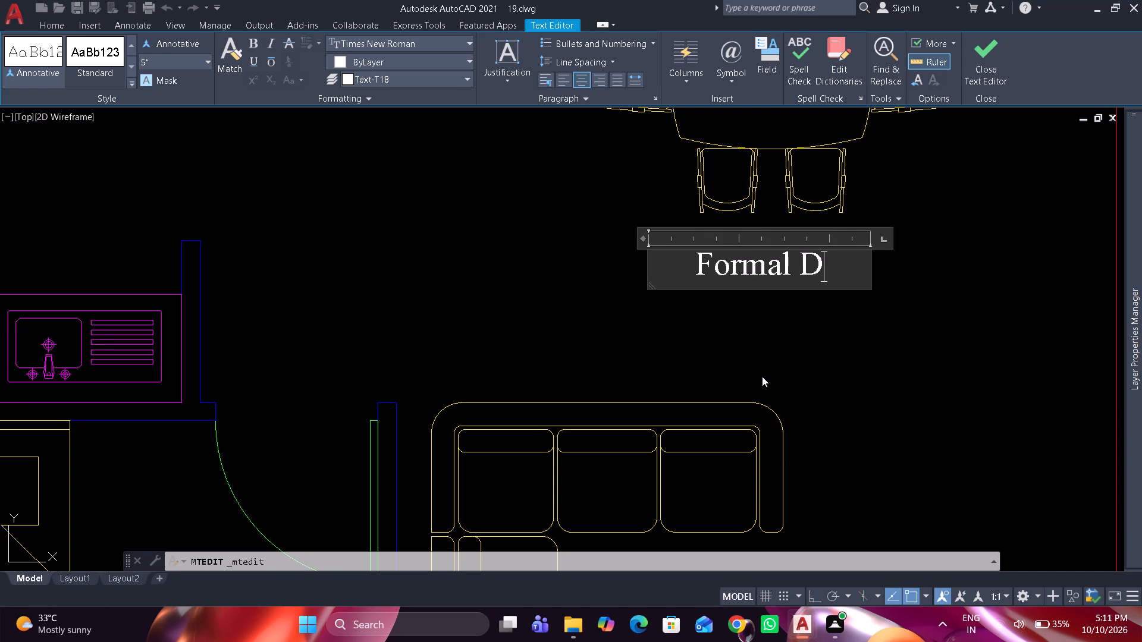
pyautogui.press('r')
pyautogui.press('a')
pyautogui.press('w')
pyautogui.press('i')
pyautogui.press('n')
pyautogui.press('g')
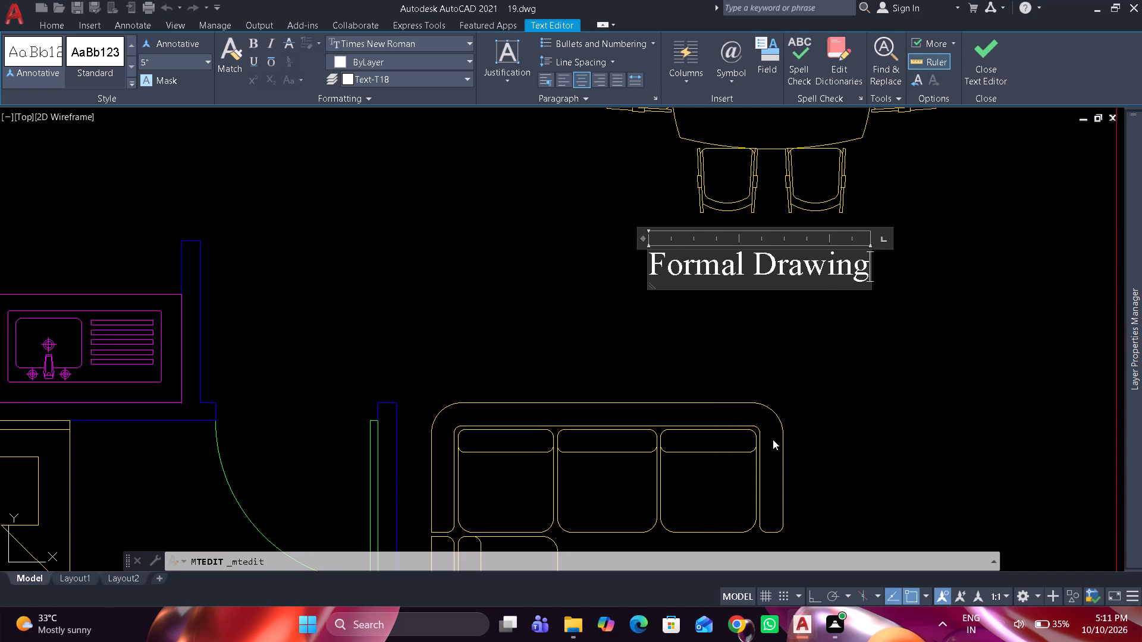
pyautogui.press('space')
# Add "& Dining Area" as the second line of the Formal Drawing label.
pyautogui.press('Return')
pyautogui.hotkey('shift', '&')
pyautogui.hotkey('shift', 'space')
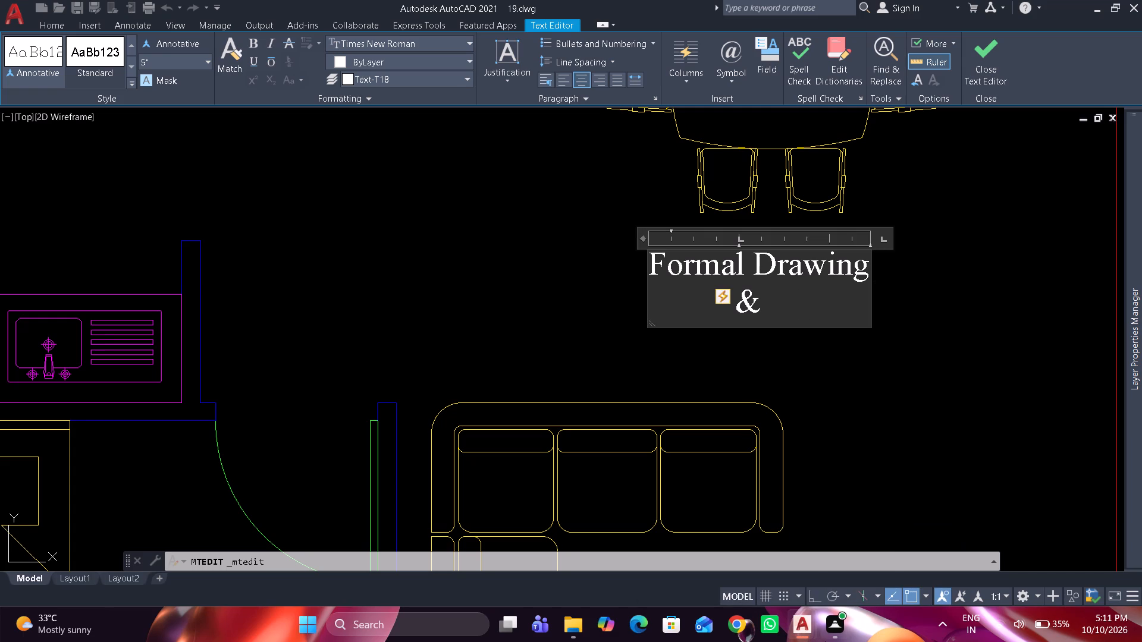
pyautogui.press('BackSpace')
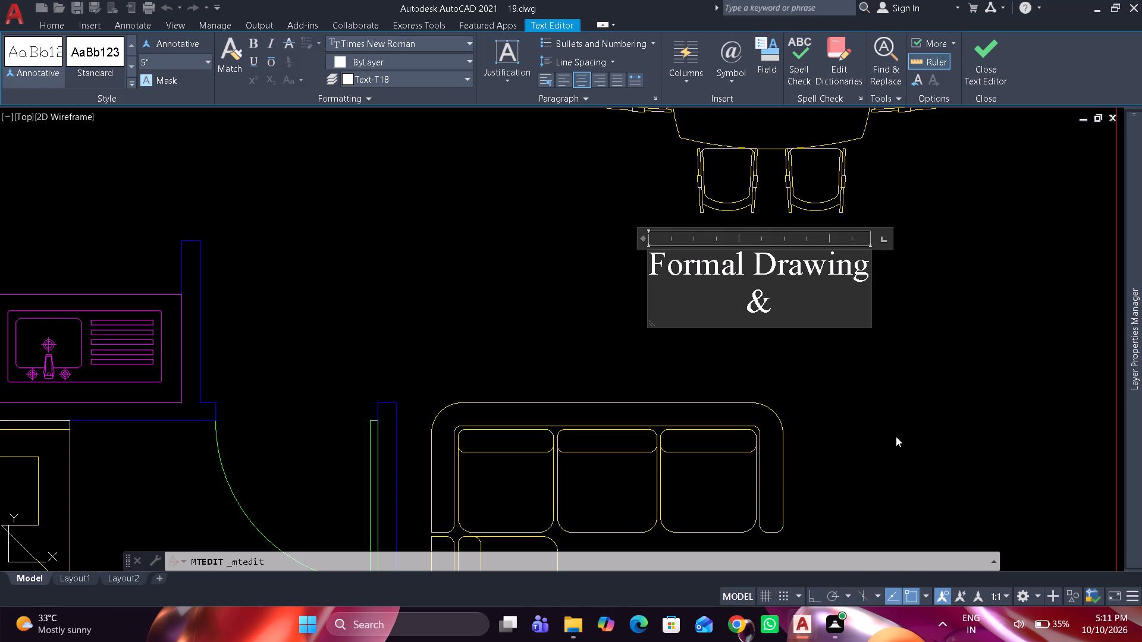
pyautogui.hotkey('shift', 'd')
pyautogui.press('i')
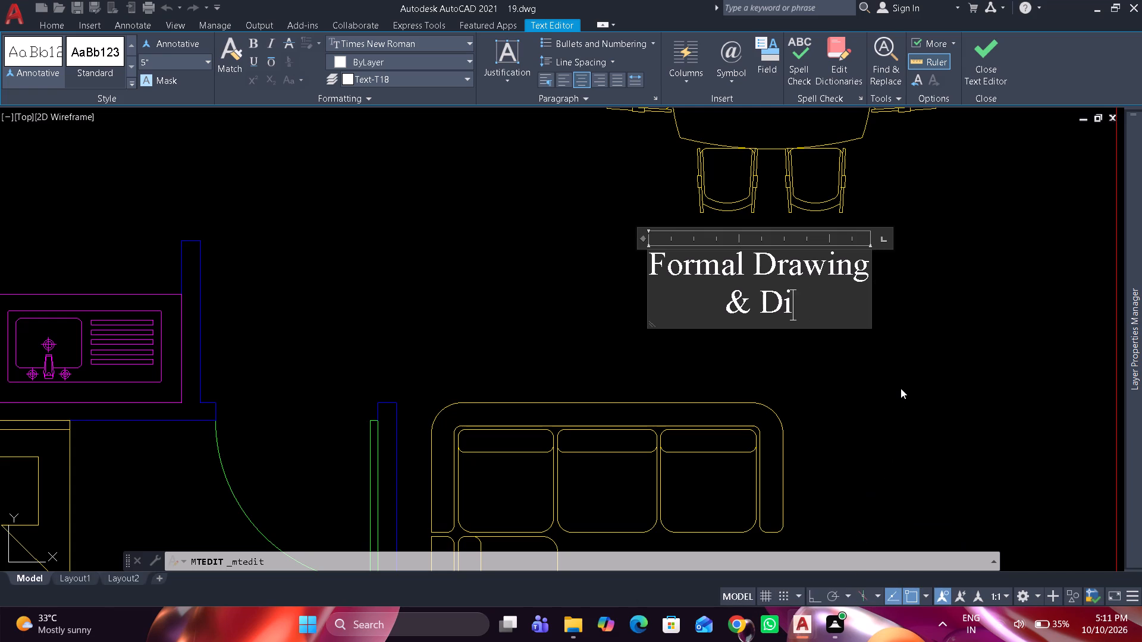
pyautogui.press('n')
pyautogui.press('i')
pyautogui.press('n')
pyautogui.press('g')
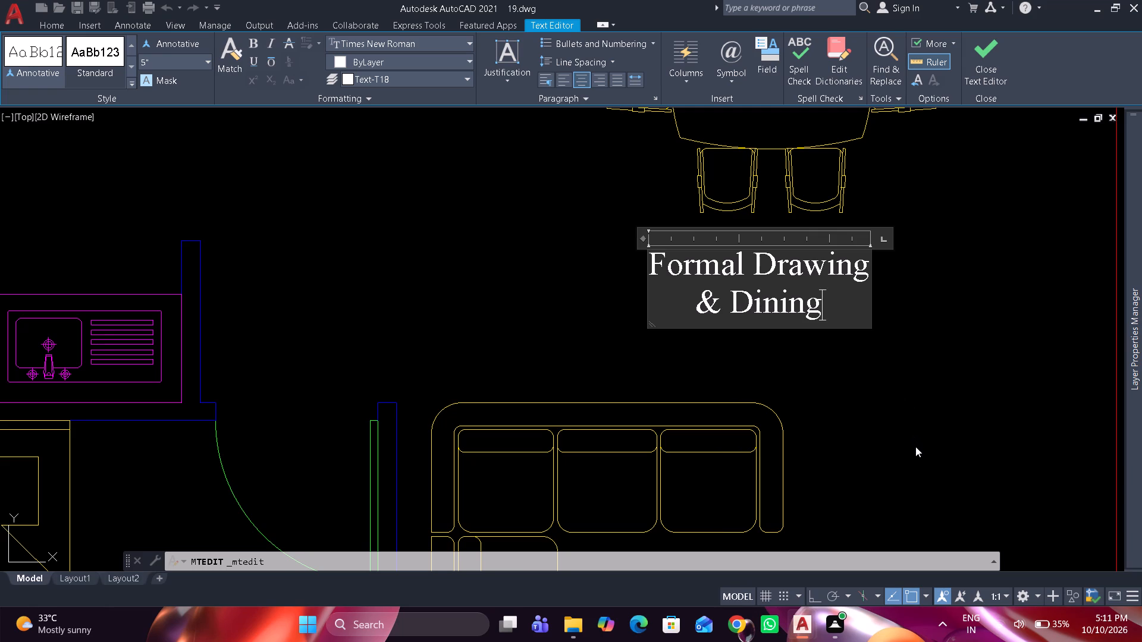
pyautogui.press('space')
pyautogui.hotkey('shift', 'a')
pyautogui.press('r')
pyautogui.press('e')
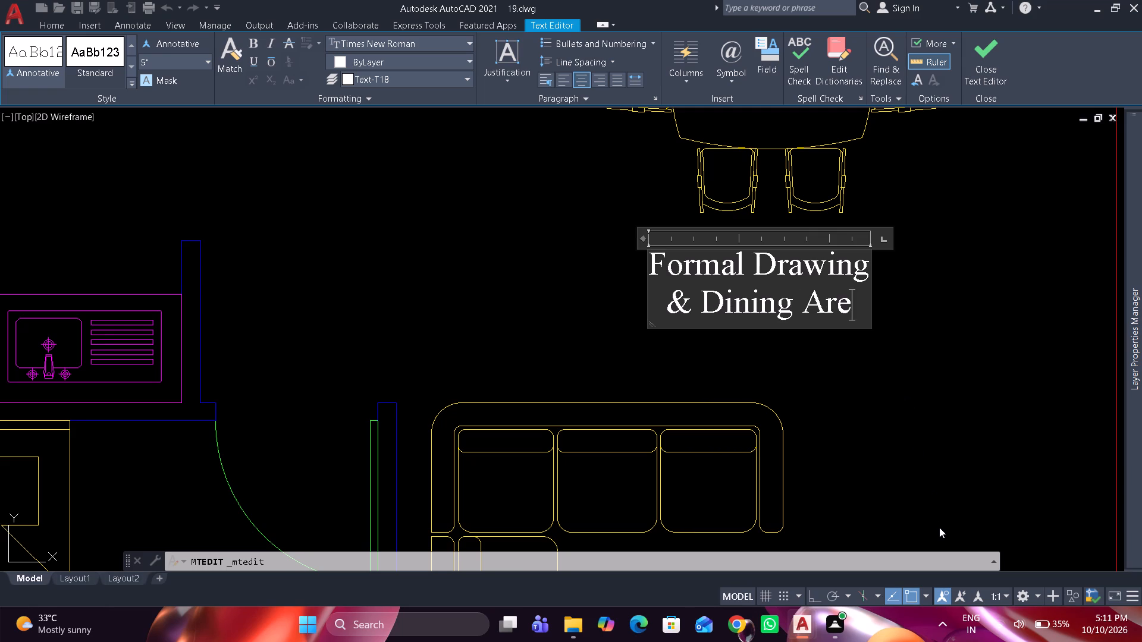
pyautogui.press('a')
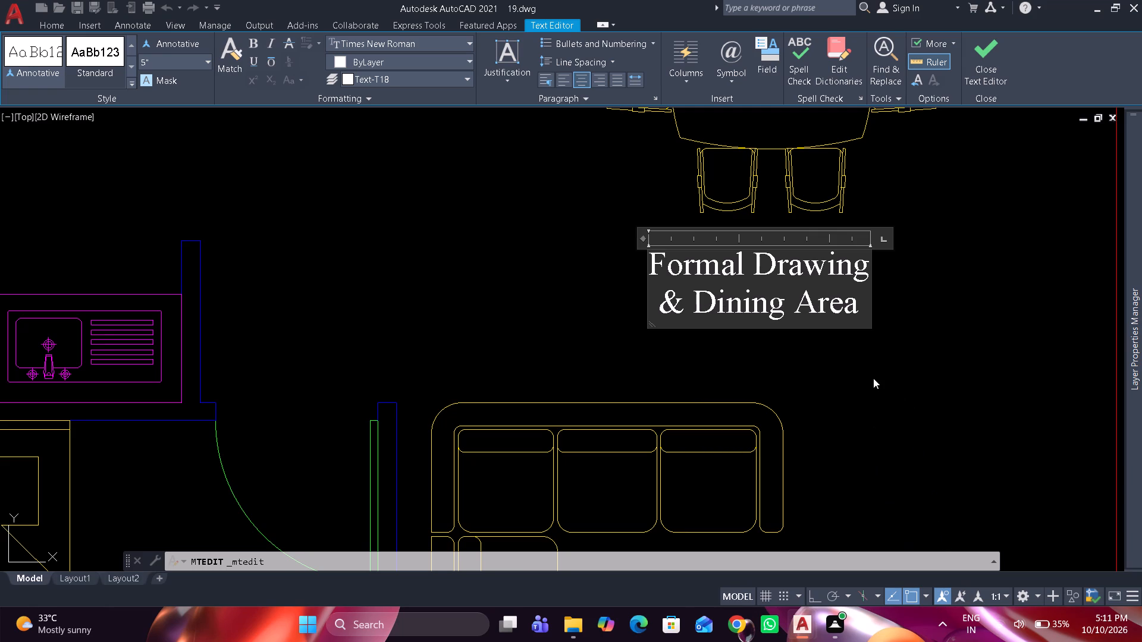
# Add the room size 12'6" x 26'1" on a new line below "Formal Drawing & Dining Area" and finish editing the label.
pyautogui.press('Return')
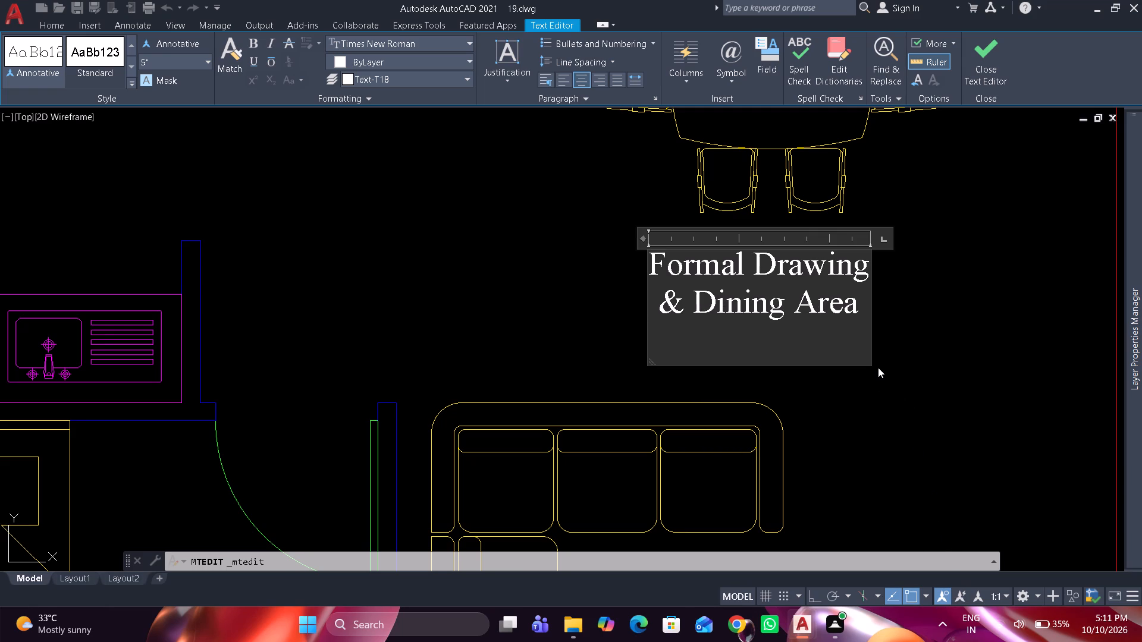
pyautogui.press('1')
pyautogui.press('2')
pyautogui.write("'6")
pyautogui.hotkey('shift', '"')
pyautogui.press('Return')
pyautogui.press('BackSpace')
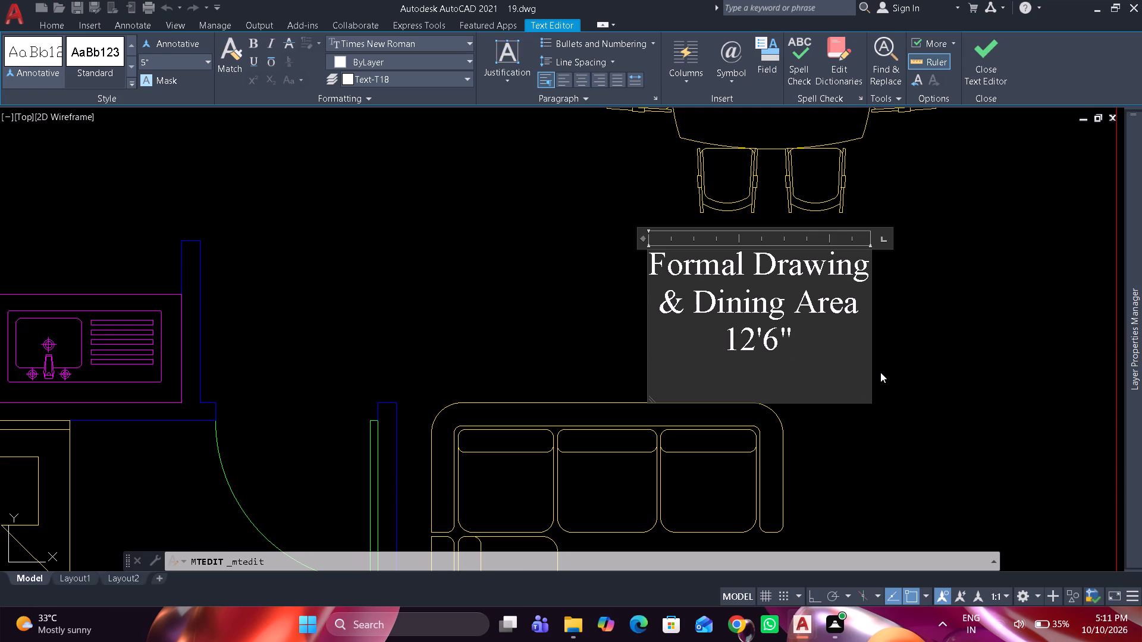
pyautogui.press('BackSpace')
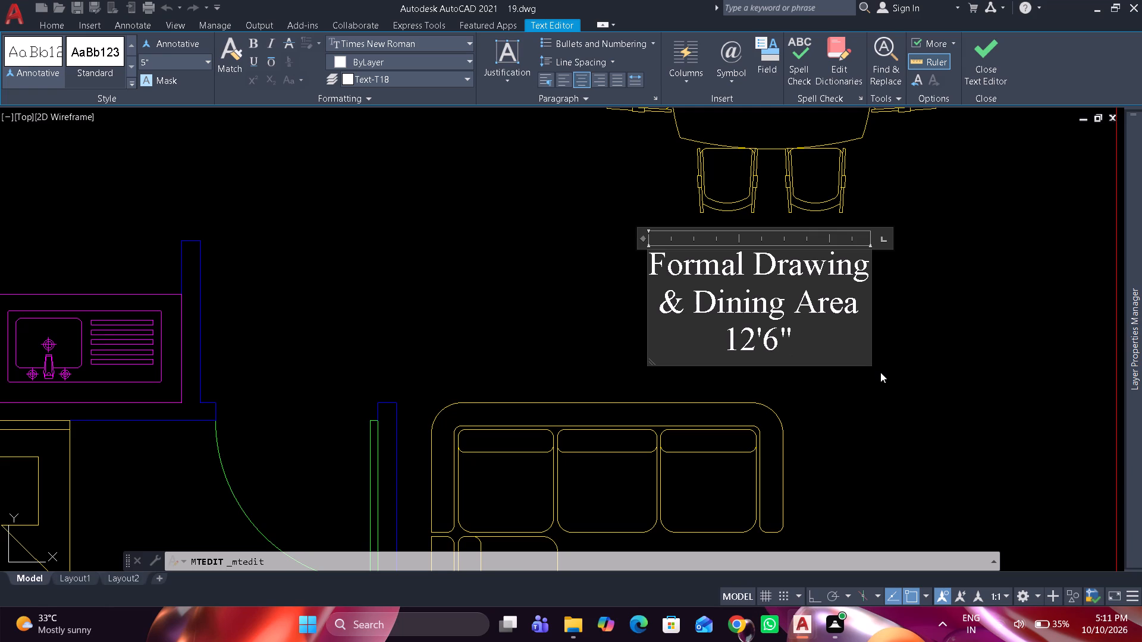
pyautogui.press('space')
pyautogui.write('x')
pyautogui.press('space')
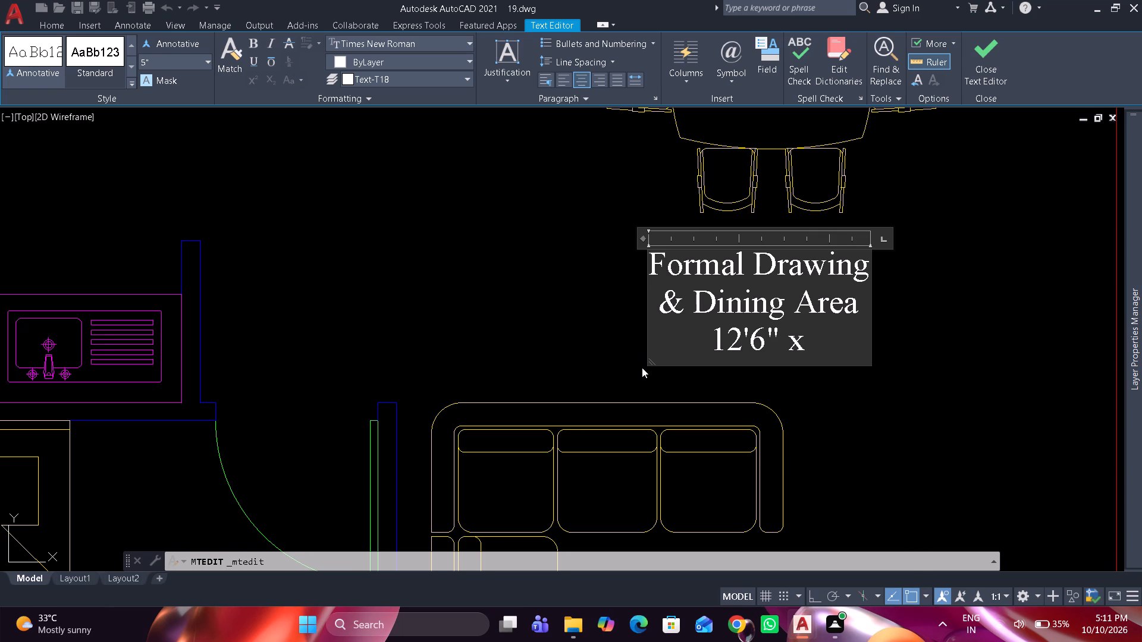
pyautogui.press('2')
pyautogui.press('6')
pyautogui.press("'")
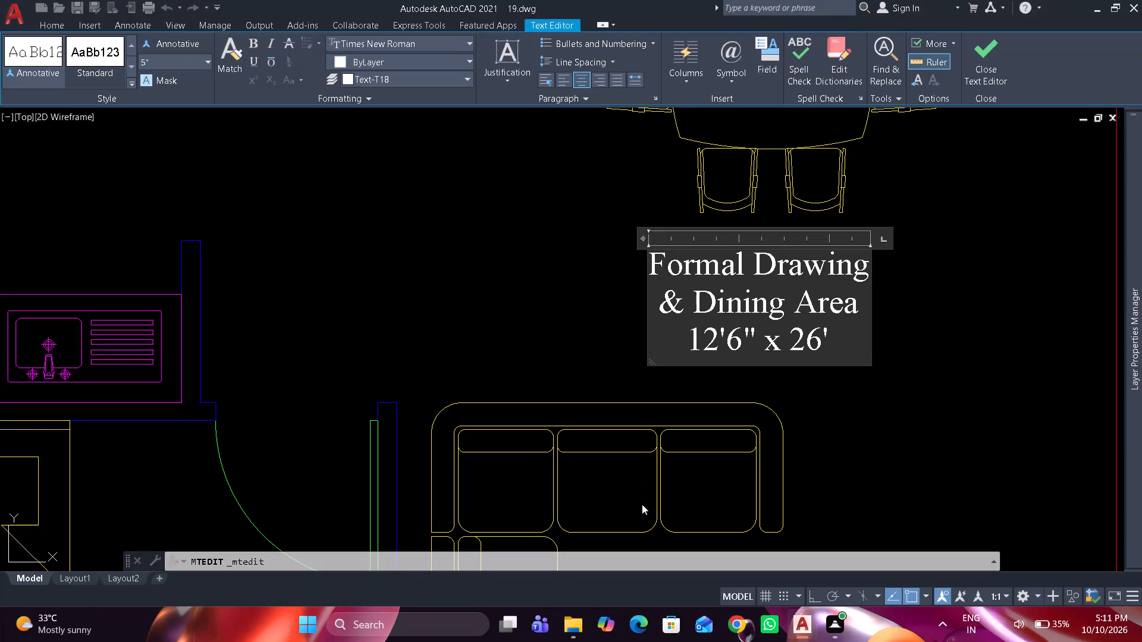
pyautogui.press('1')
pyautogui.hotkey('shift', '"')
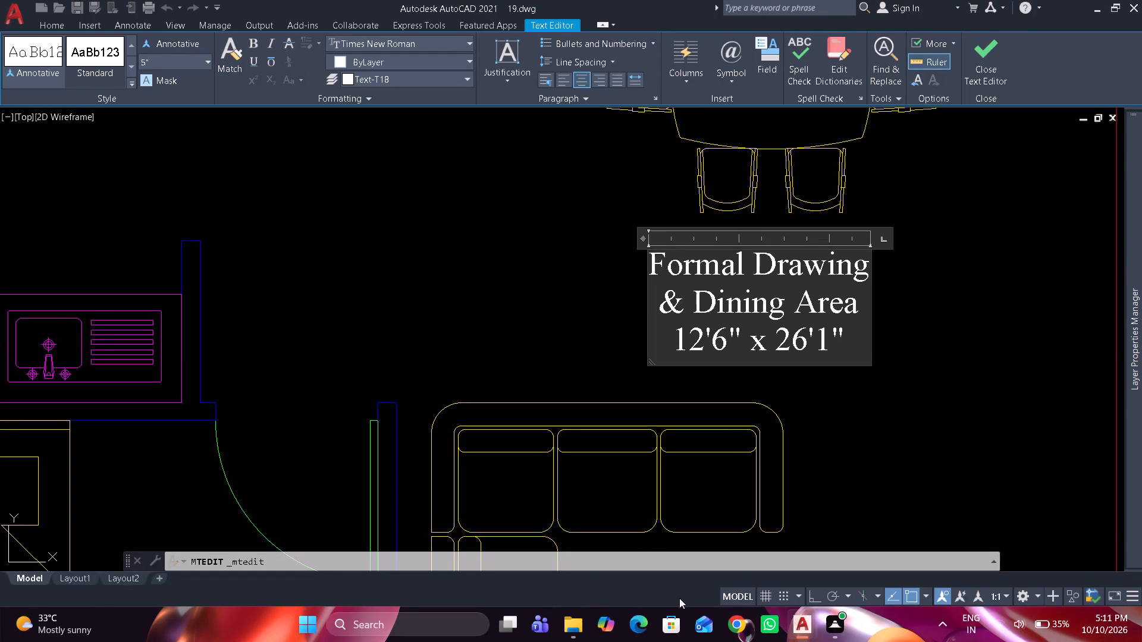
pyautogui.click(969, 374)
# Measure the clear width between the side walls of the passage just below the upper toilet.
pyautogui.scroll(-1, 946, 295)
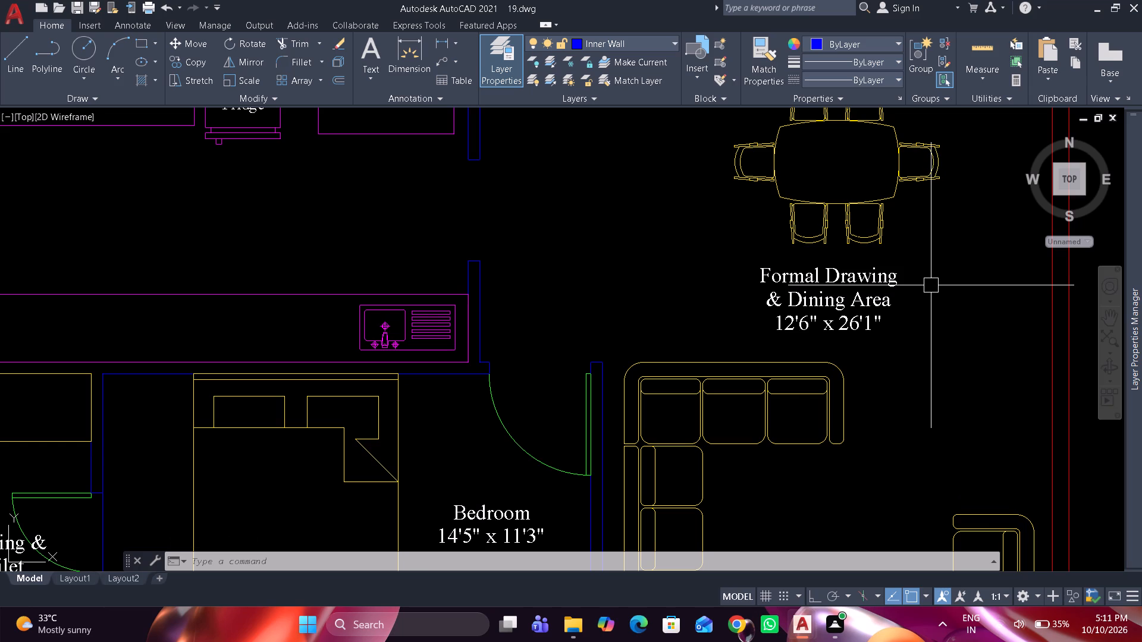
pyautogui.scroll(-1, 901, 267)
pyautogui.moveTo(899, 267); pyautogui.dragTo(895, 506, button='middle')
pyautogui.moveTo(798, 289); pyautogui.dragTo(804, 461, button='middle')
pyautogui.scroll(3, 727, 175)
pyautogui.moveTo(727, 178); pyautogui.dragTo(734, 330, button='middle')
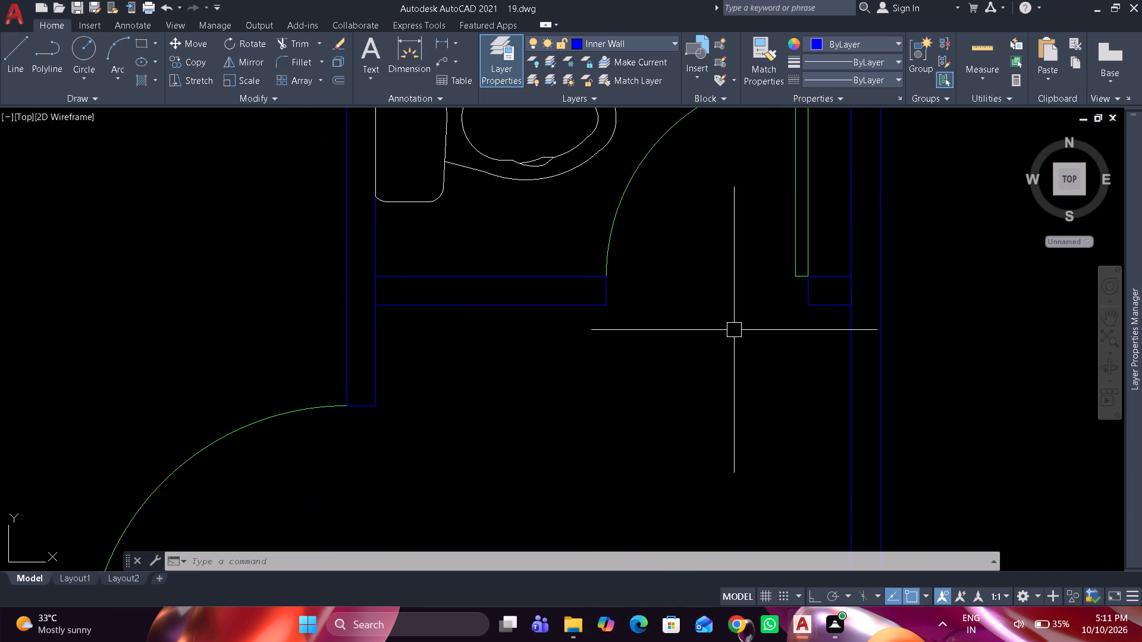
pyautogui.write('di')
pyautogui.press('m')
pyautogui.press('space')
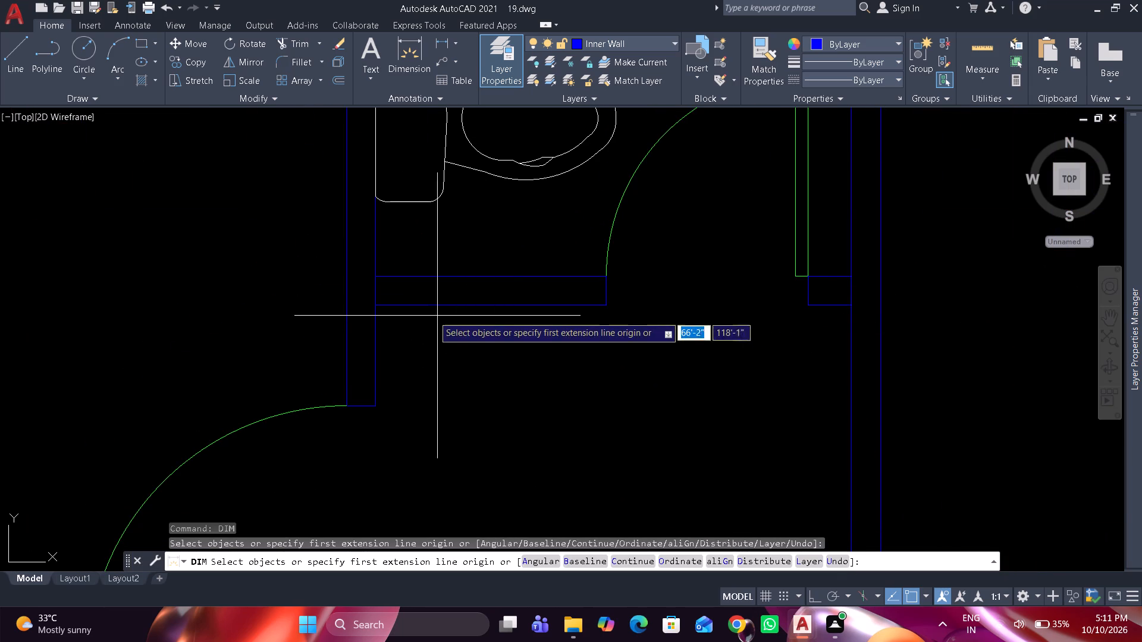
pyautogui.click(376, 304)
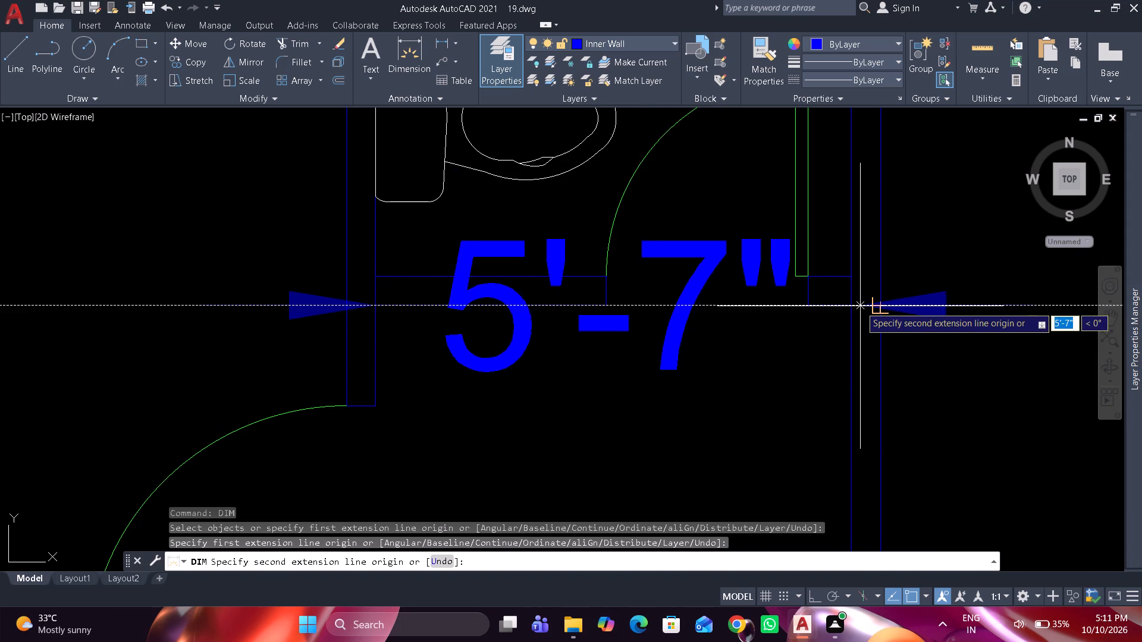
pyautogui.press('Escape')
# Copy the Formal Drawing & Dining Area label into the clear floor space of the kitchen, below the fridge.
pyautogui.scroll(-5, 807, 285)
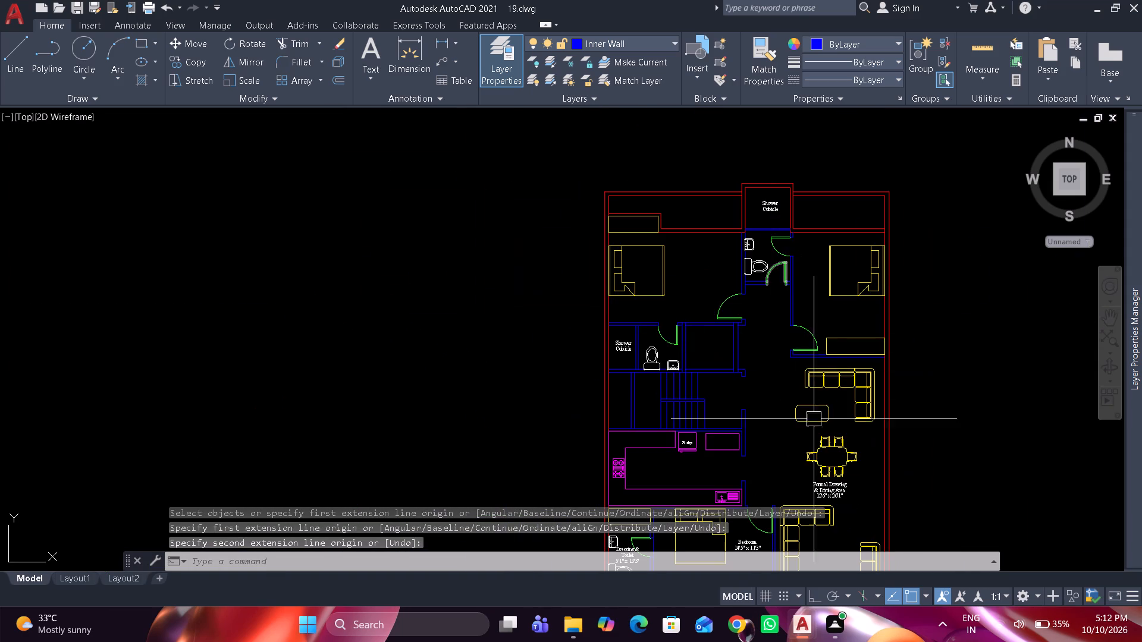
pyautogui.scroll(1, 840, 480)
pyautogui.click(839, 487)
pyautogui.write('co')
pyautogui.press('space')
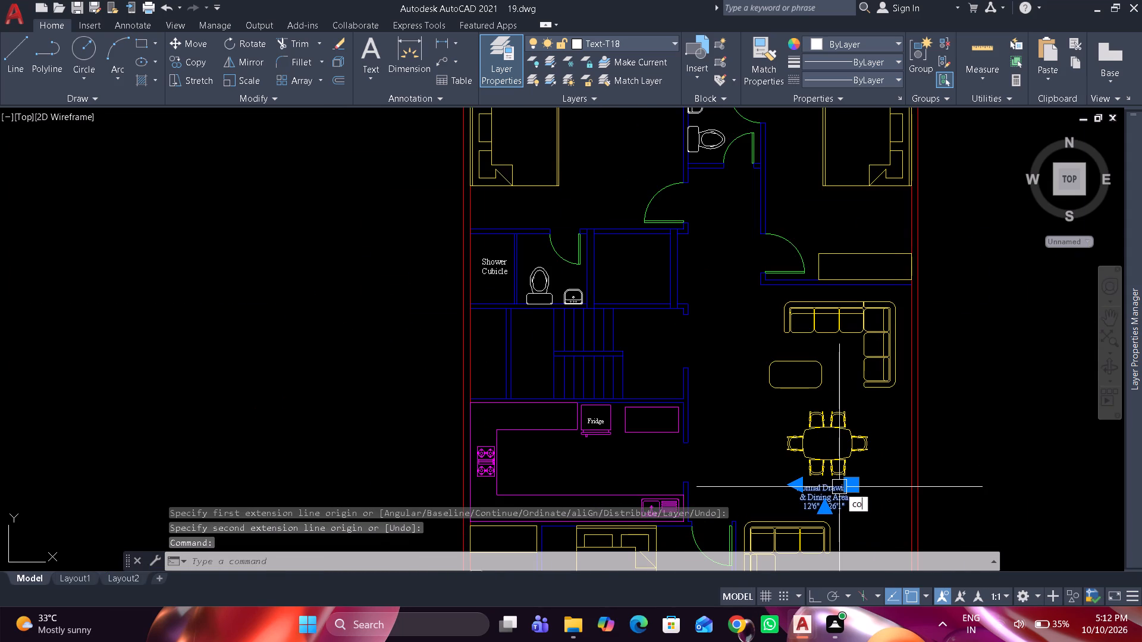
pyautogui.moveTo(829, 489); pyautogui.dragTo(824, 483)
pyautogui.scroll(2, 570, 455)
pyautogui.click(614, 451)
pyautogui.press('space')
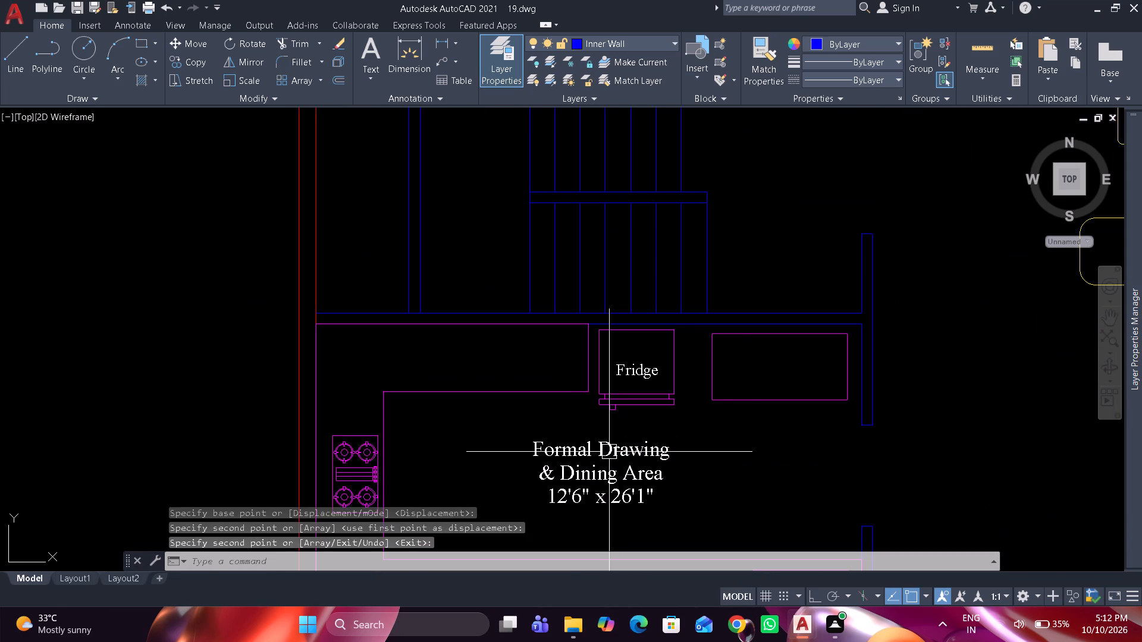
# Replace the whole text of the copied label below the fridge with "Kitchen".
pyautogui.doubleClick(607, 452)
pyautogui.hotkey('ctrl', 'a')
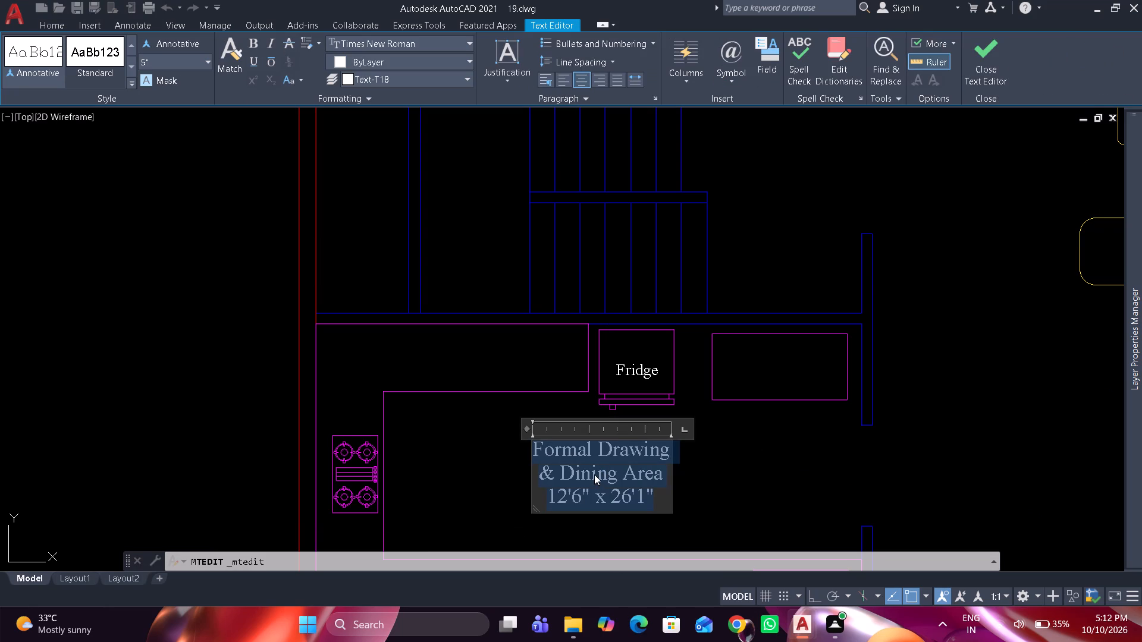
pyautogui.write('Kitche')
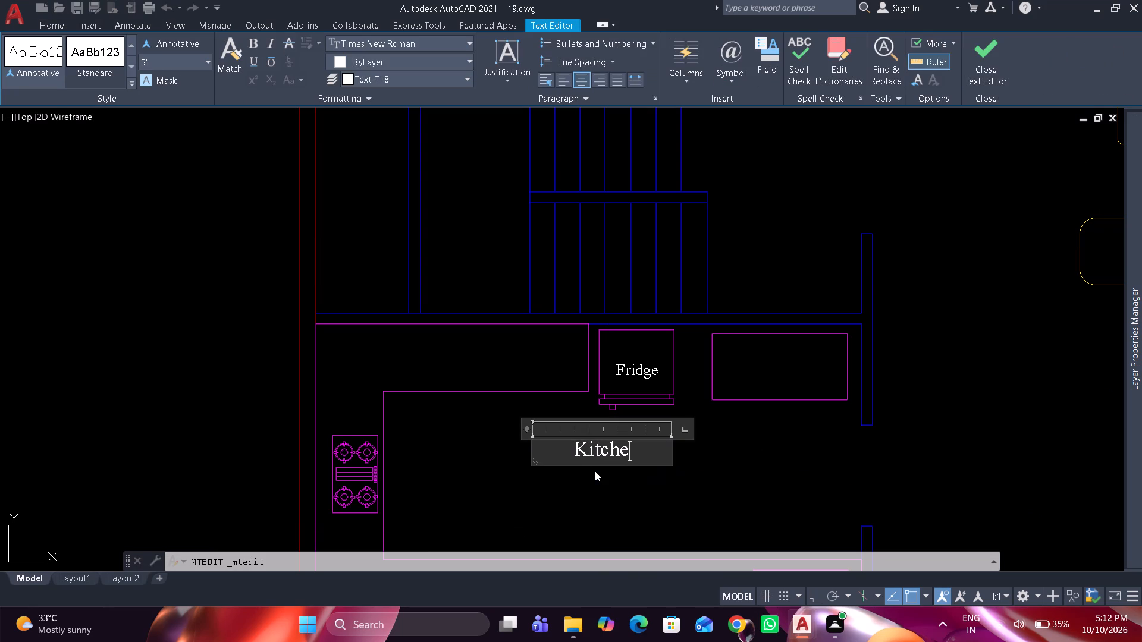
pyautogui.write('n')
pyautogui.press('space')
# Add the room size 16'2" x 9'0" on a new line below "Kitchen" and finish editing the label.
pyautogui.press('Return')
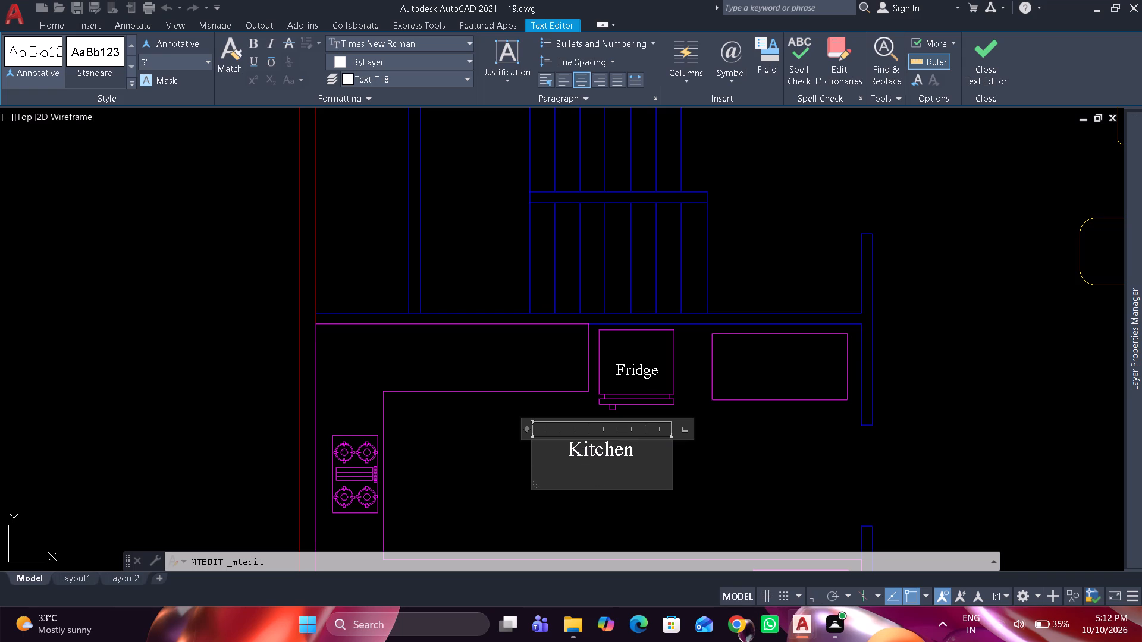
pyautogui.press('1')
pyautogui.press('6')
pyautogui.write('\'2"')
pyautogui.press('space')
pyautogui.write('x')
pyautogui.press('space')
pyautogui.press('6')
pyautogui.press('BackSpace')
pyautogui.press('9')
pyautogui.write('\'0"')
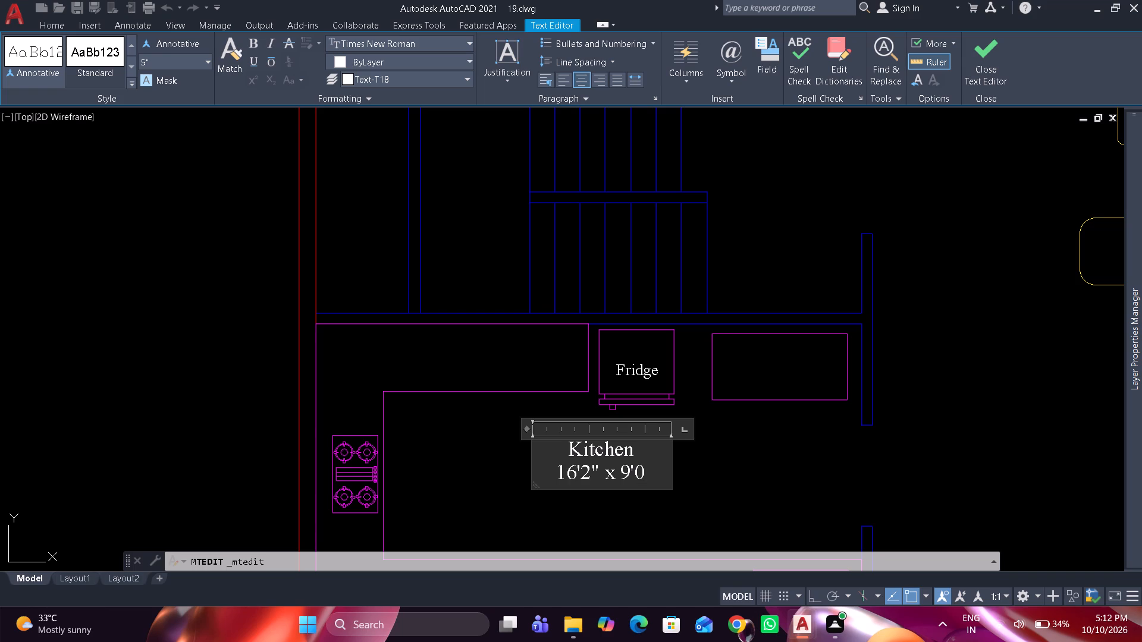
pyautogui.click(491, 481)
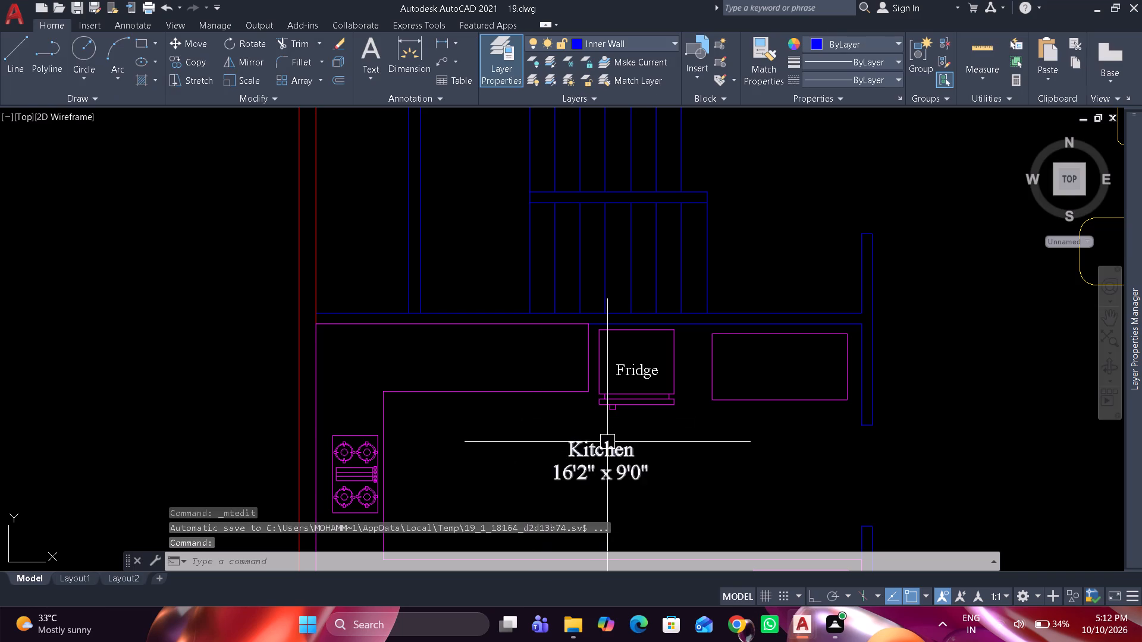
# Copy the Kitchen label into the open landing space beside the staircase.
pyautogui.click(608, 443)
pyautogui.press('c')
pyautogui.press('o')
pyautogui.press('space')
pyautogui.moveTo(610, 449); pyautogui.dragTo(614, 409)
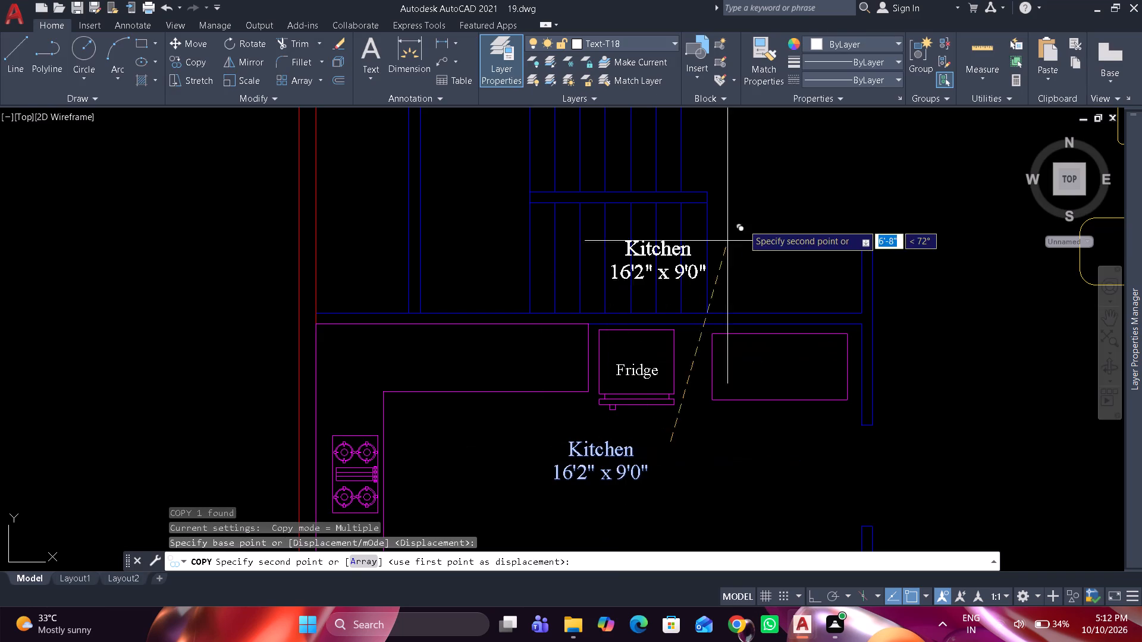
pyautogui.moveTo(748, 222); pyautogui.dragTo(658, 414, button='middle')
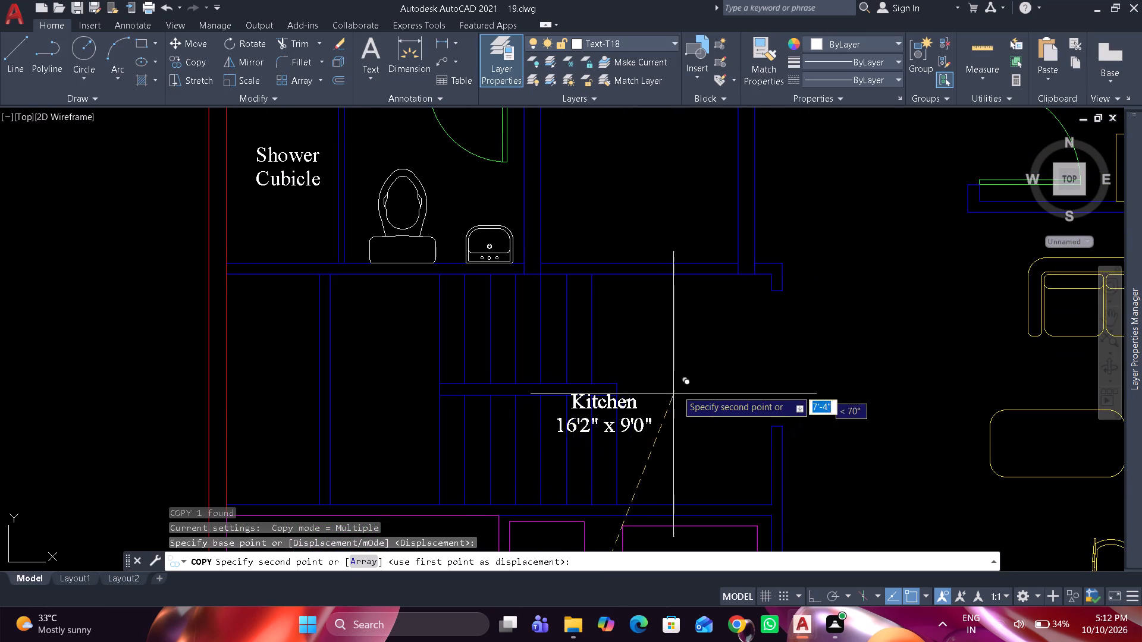
pyautogui.scroll(1, 745, 353)
pyautogui.click(763, 348)
pyautogui.press('space')
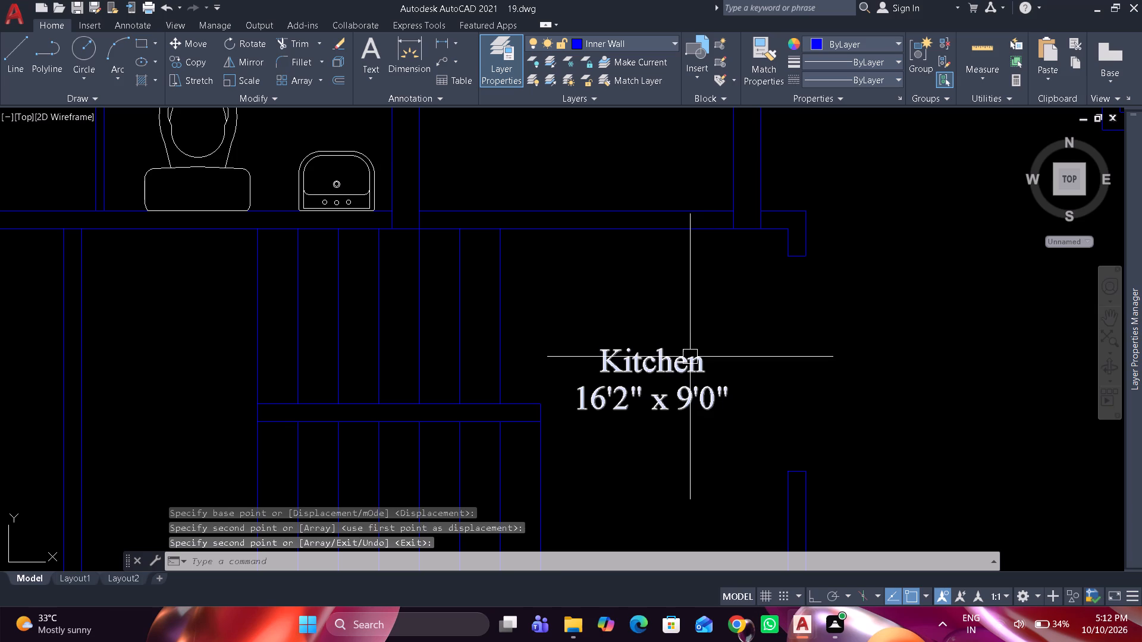
# Replace the whole text of the copied label beside the stairs with "Staircase &".
pyautogui.doubleClick(688, 358)
pyautogui.hotkey('ctrl', 'a')
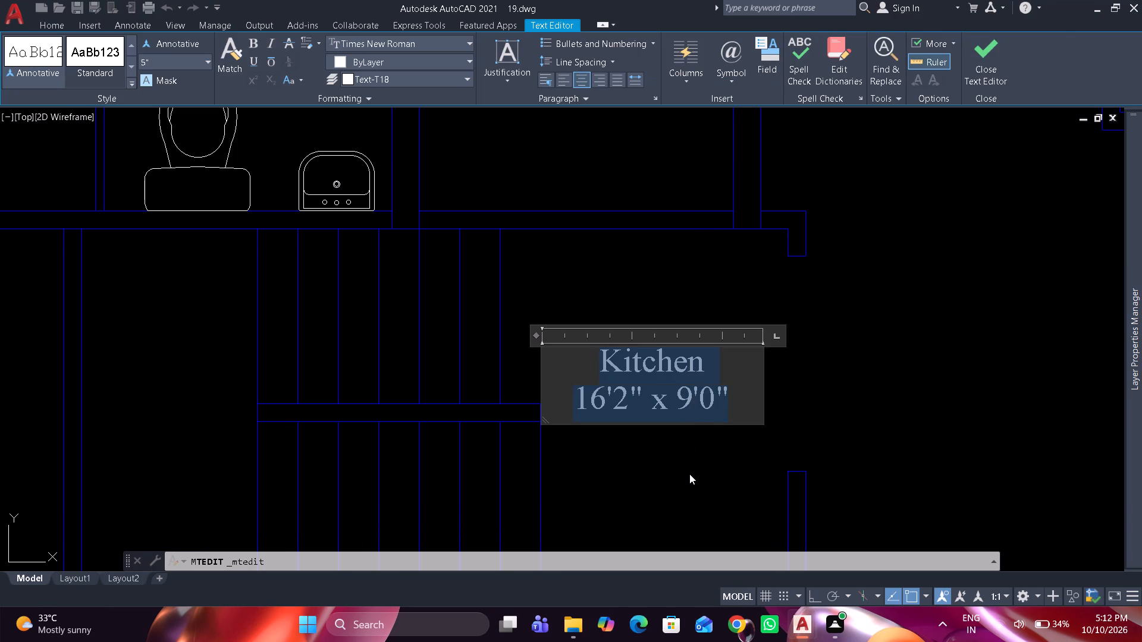
pyautogui.hotkey('shift', 's')
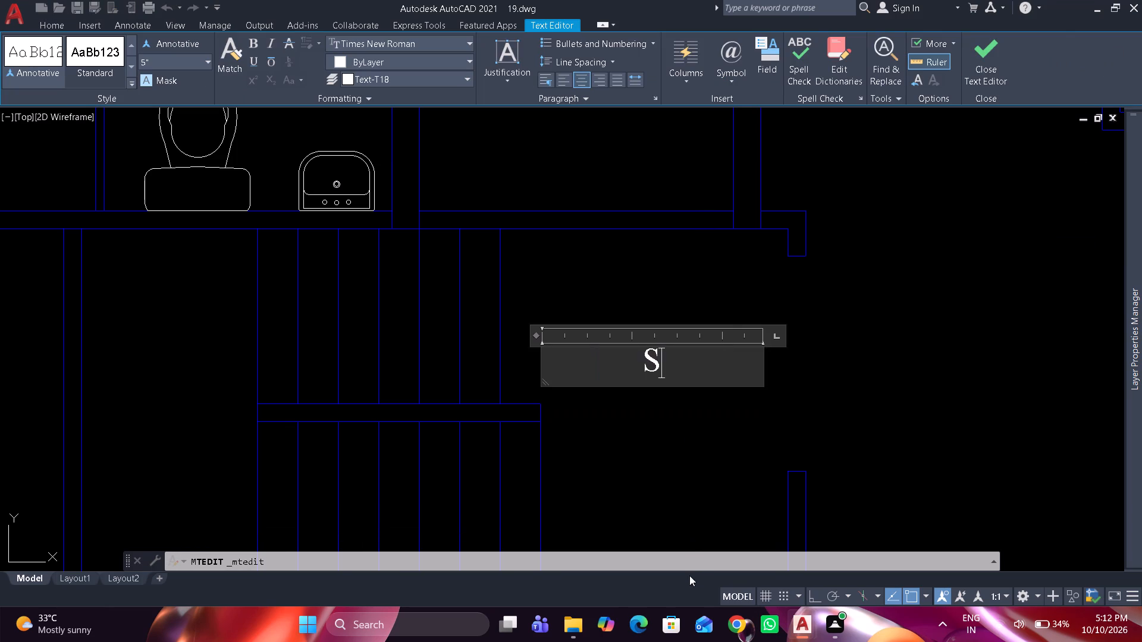
pyautogui.press('t')
pyautogui.press('a')
pyautogui.press('i')
pyautogui.press('r')
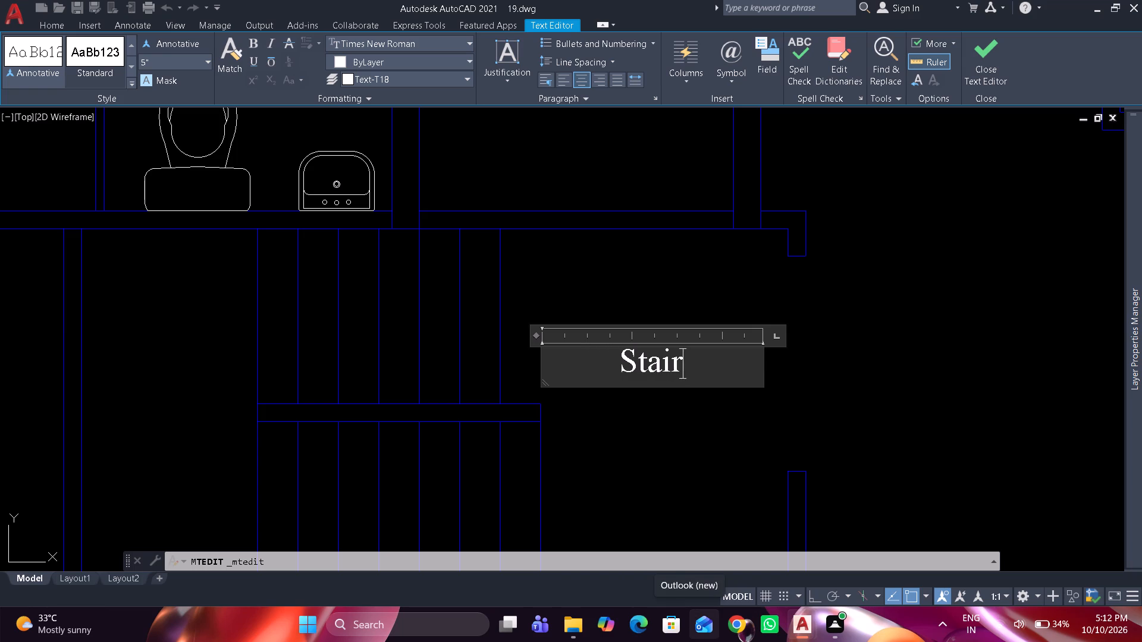
pyautogui.press('c')
pyautogui.press('a')
pyautogui.press('s')
pyautogui.press('e')
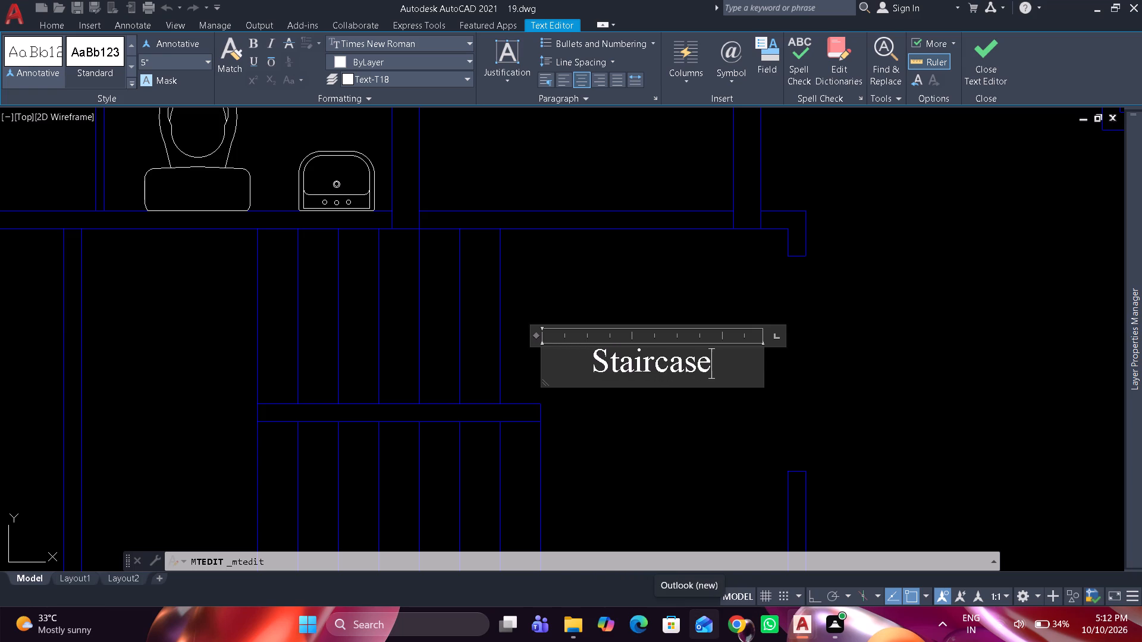
pyautogui.press('space')
pyautogui.press('7')
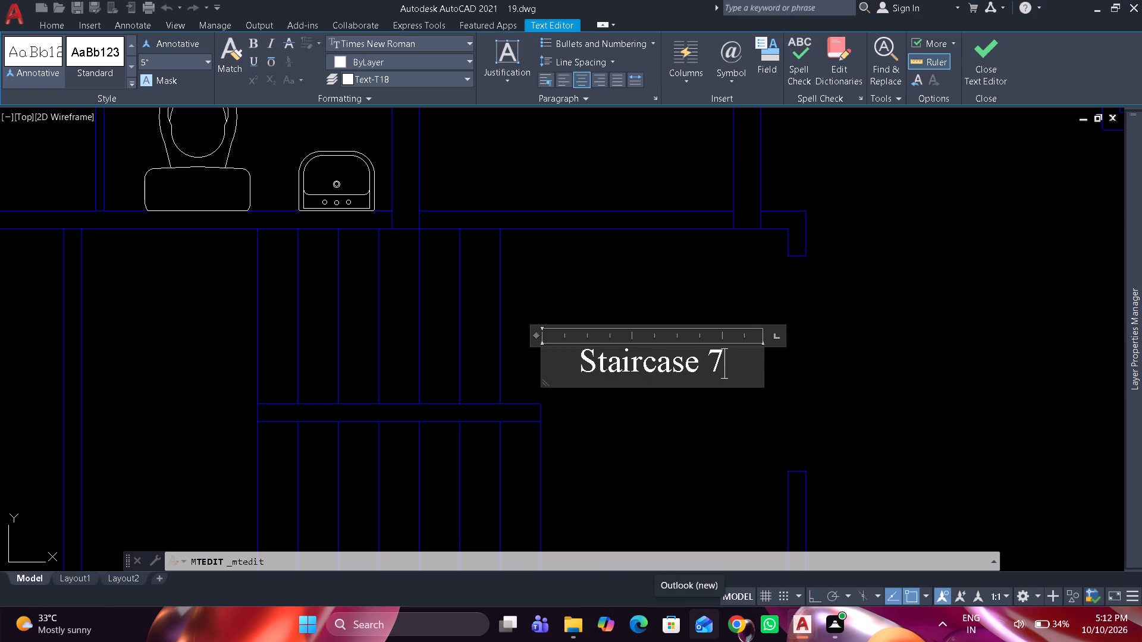
pyautogui.press('BackSpace')
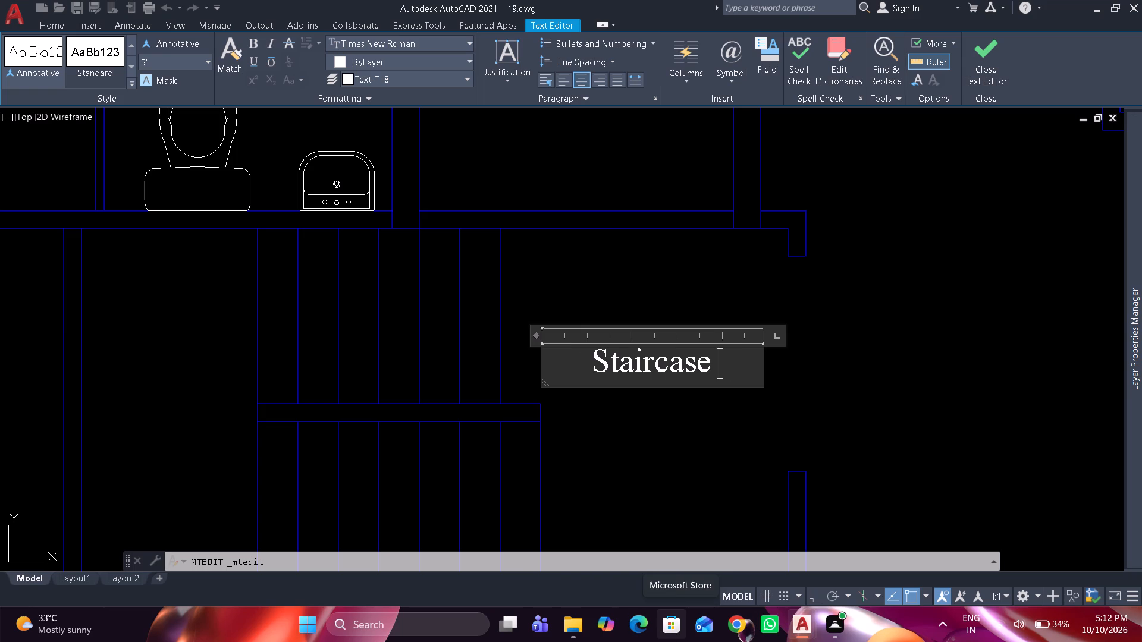
pyautogui.hotkey('shift', '&')
# Add "Lift Lobby" as the second line of the Staircase label.
pyautogui.press('Return')
pyautogui.hotkey('shift', 'l')
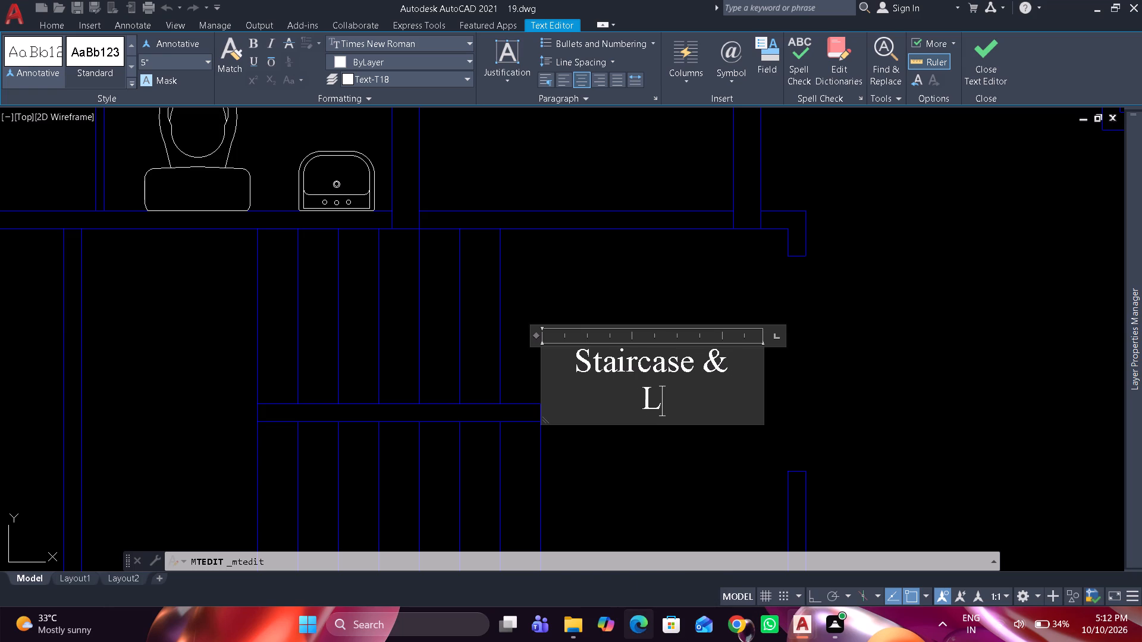
pyautogui.press('i')
pyautogui.press('f')
pyautogui.press('t')
pyautogui.press('space')
pyautogui.hotkey('shift', 'l')
pyautogui.press('o')
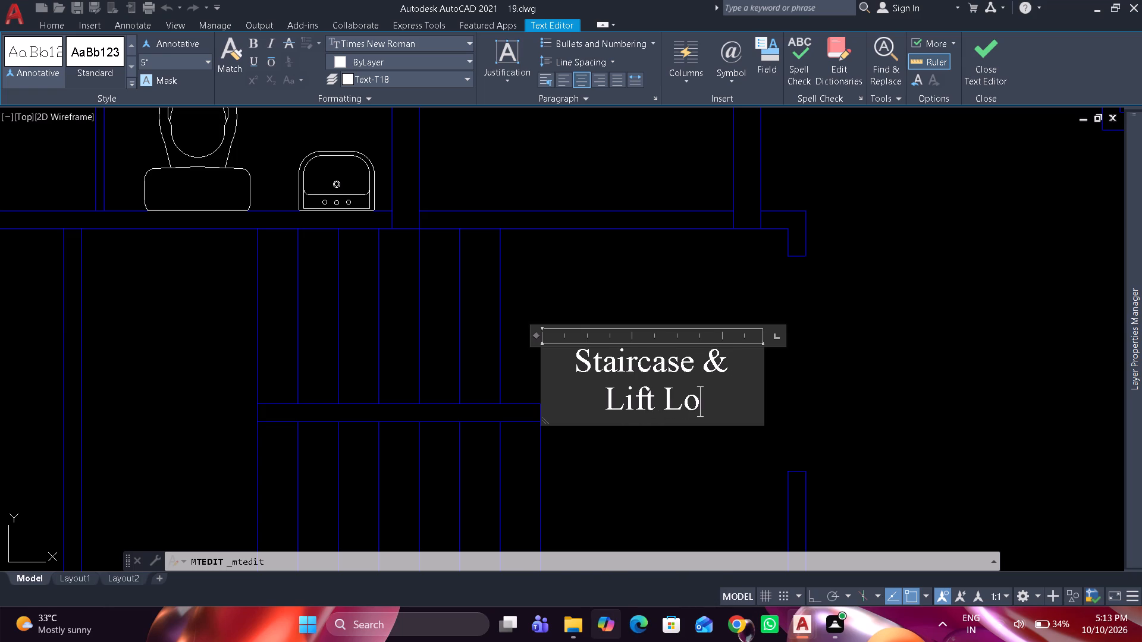
pyautogui.press('b')
pyautogui.press('b')
pyautogui.press('y')
# Add the size 4'6" x 6'10" on a new line below "Staircase & Lift Lobby" and finish editing the label.
pyautogui.press('Return')
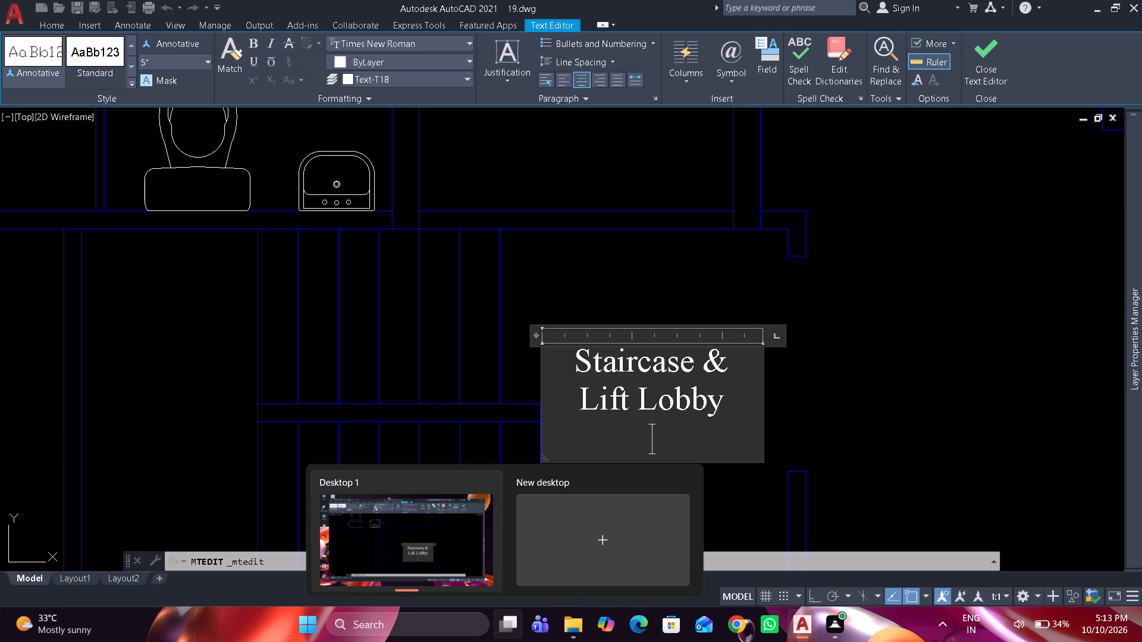
pyautogui.press('4')
pyautogui.press("'")
pyautogui.press('6')
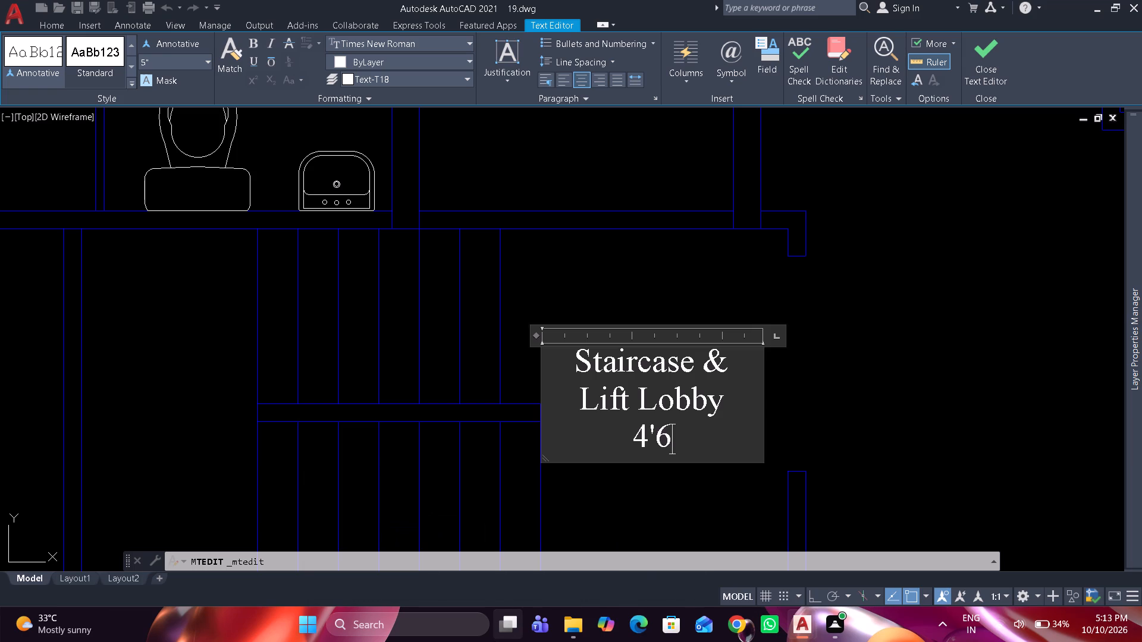
pyautogui.hotkey('shift', '"')
pyautogui.press('space')
pyautogui.write('x')
pyautogui.press('space')
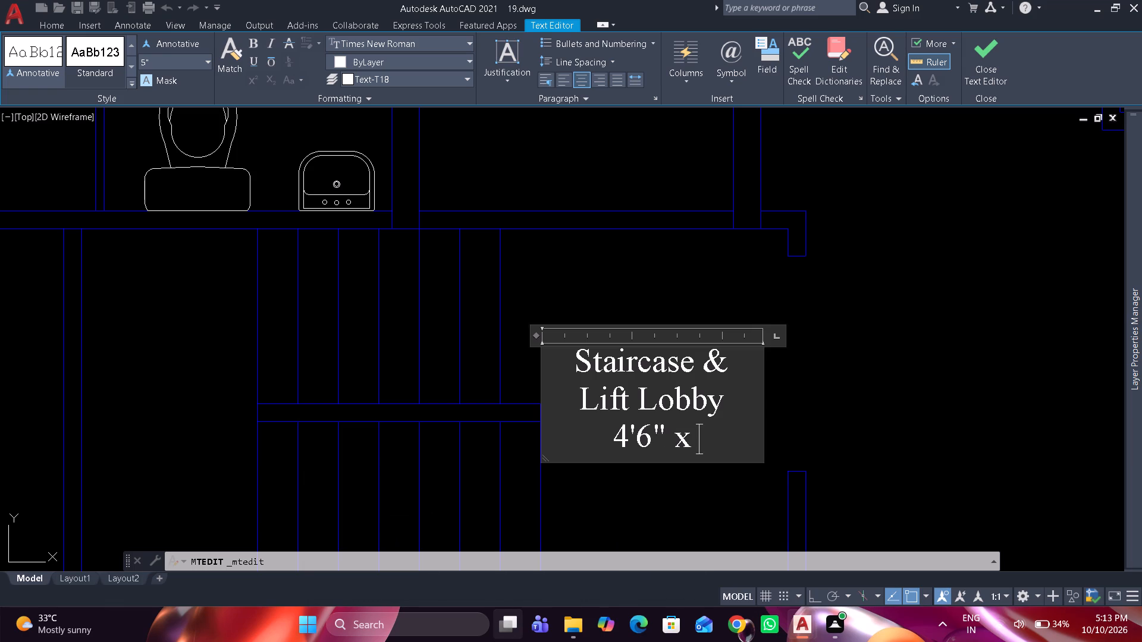
pyautogui.write("6'")
pyautogui.press('1')
pyautogui.press('0')
pyautogui.hotkey('shift', '"')
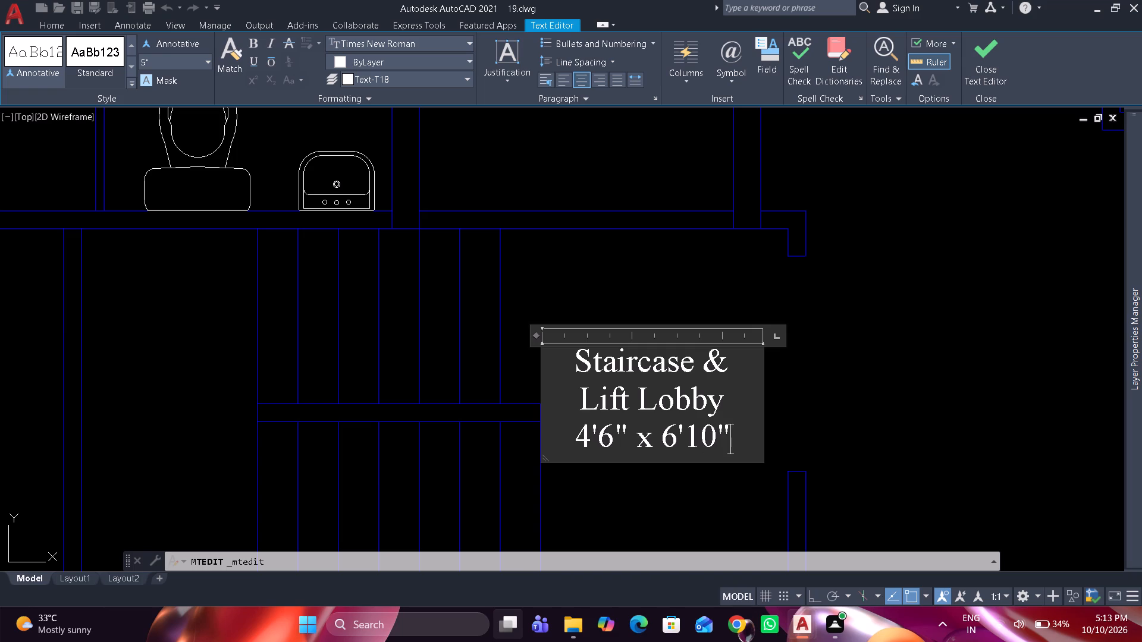
pyautogui.click(576, 301)
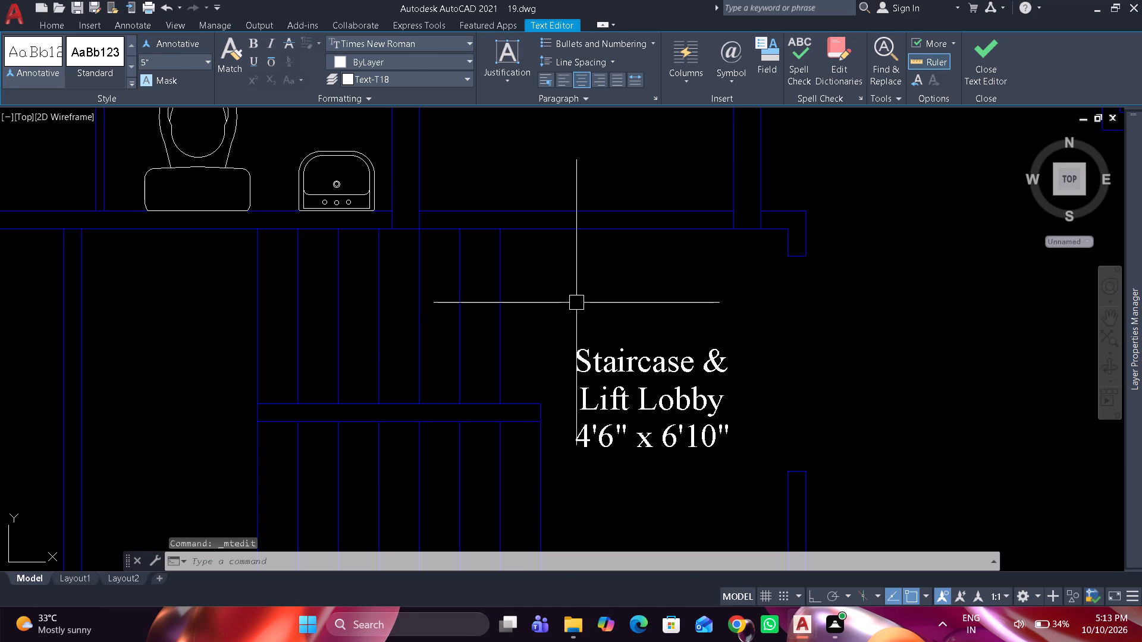
# Copy the Staircase & Lift Lobby label into the bedroom above the shower cubicle, in the clear space between the bed and the toilet wall.
pyautogui.click(645, 380)
pyautogui.click(632, 354)
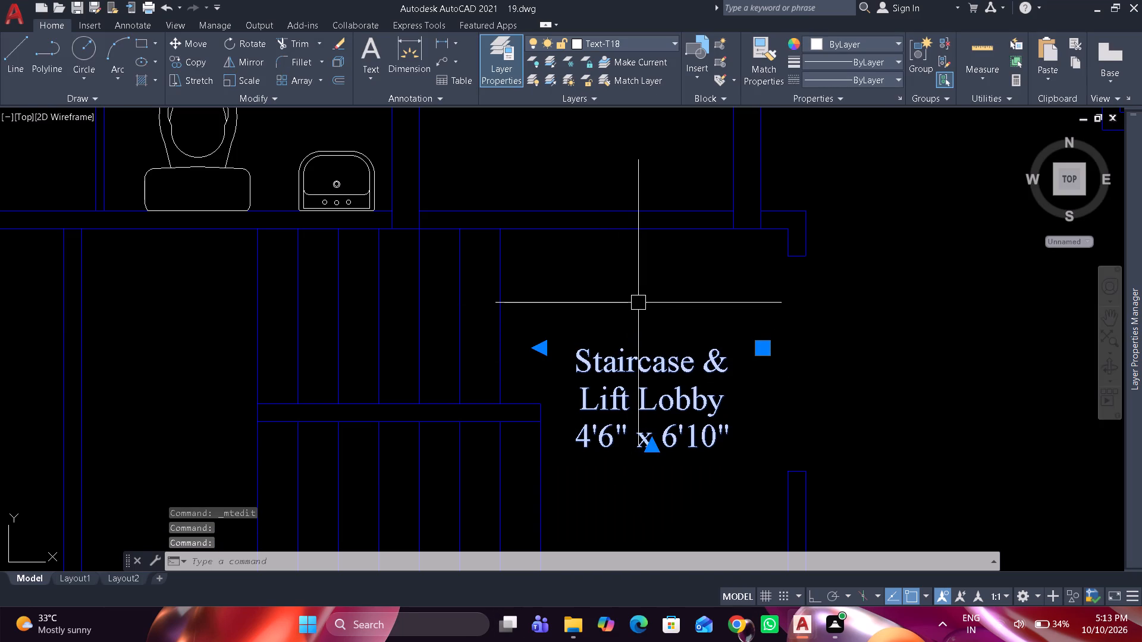
pyautogui.press('c')
pyautogui.press('o')
pyautogui.press('space')
pyautogui.moveTo(654, 360); pyautogui.dragTo(653, 352)
pyautogui.scroll(-3, 633, 317)
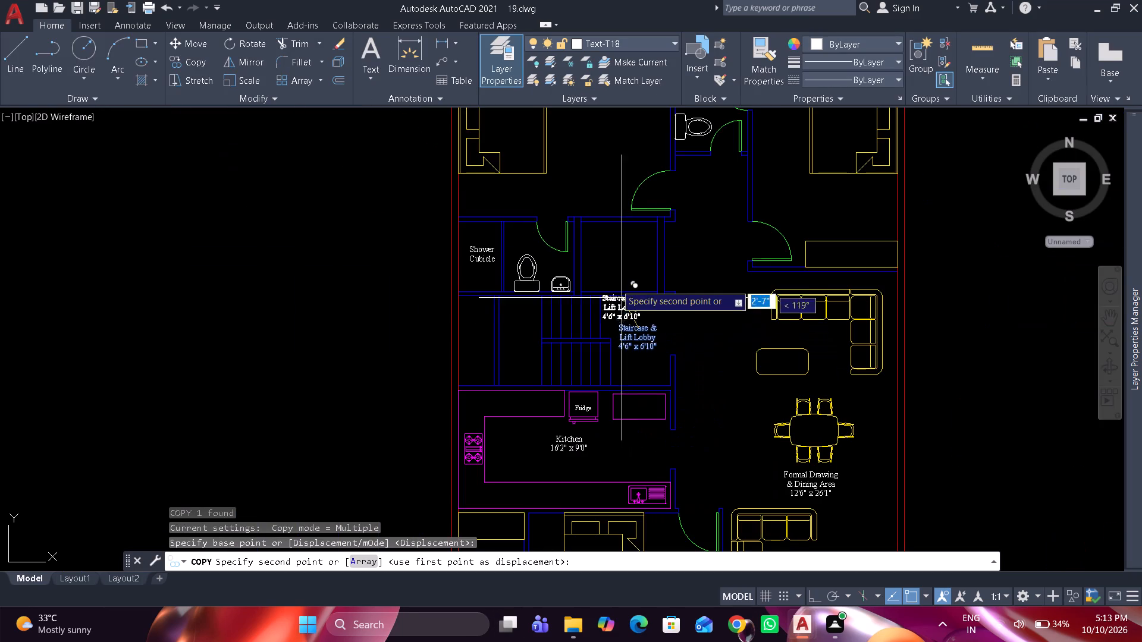
pyautogui.moveTo(598, 222); pyautogui.dragTo(628, 329, button='middle')
pyautogui.scroll(1, 617, 253)
pyautogui.click(635, 209)
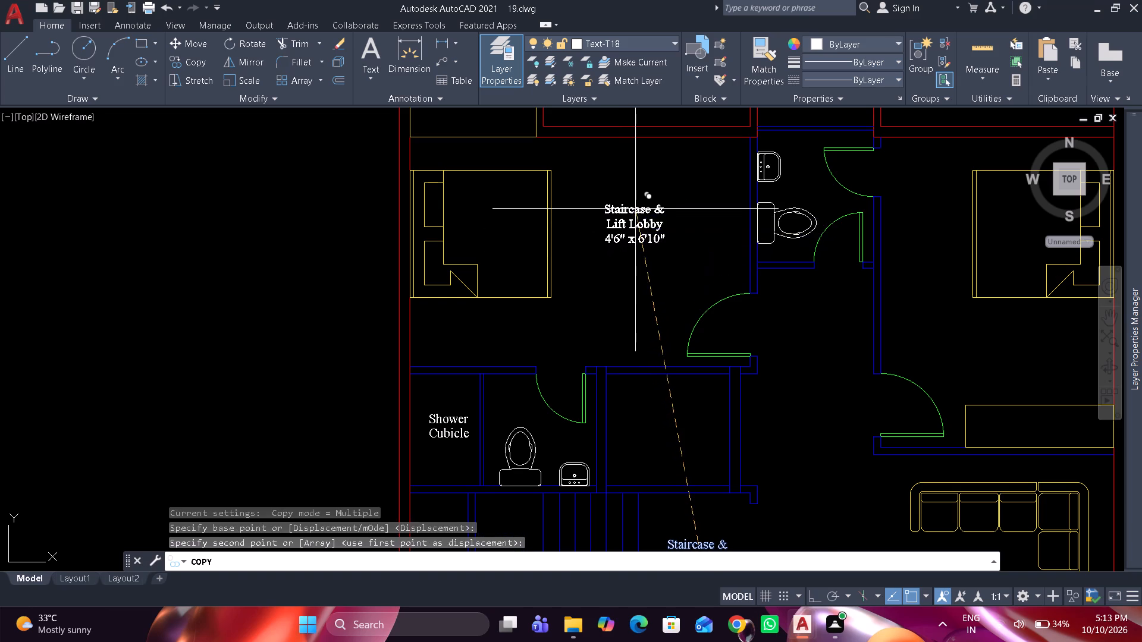
# Replace the whole text of the copied label in the bedroom above the shower cubicle with "Bedroom".
pyautogui.press('space')
pyautogui.doubleClick(630, 211)
pyautogui.hotkey('ctrl', 'a')
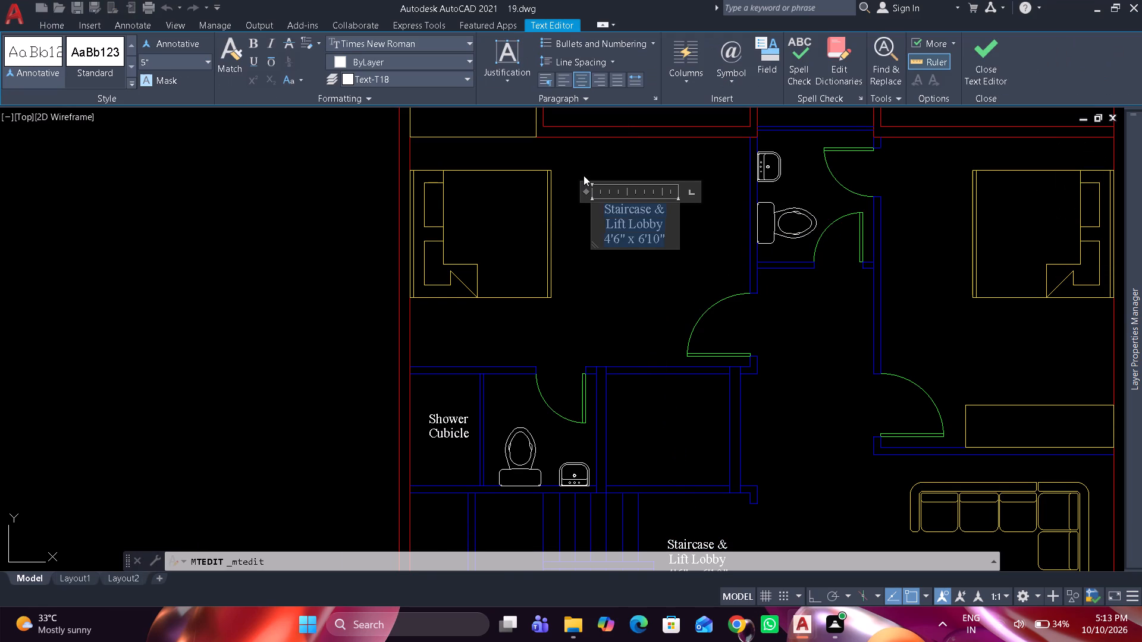
pyautogui.hotkey('shift', 'b')
pyautogui.press('e')
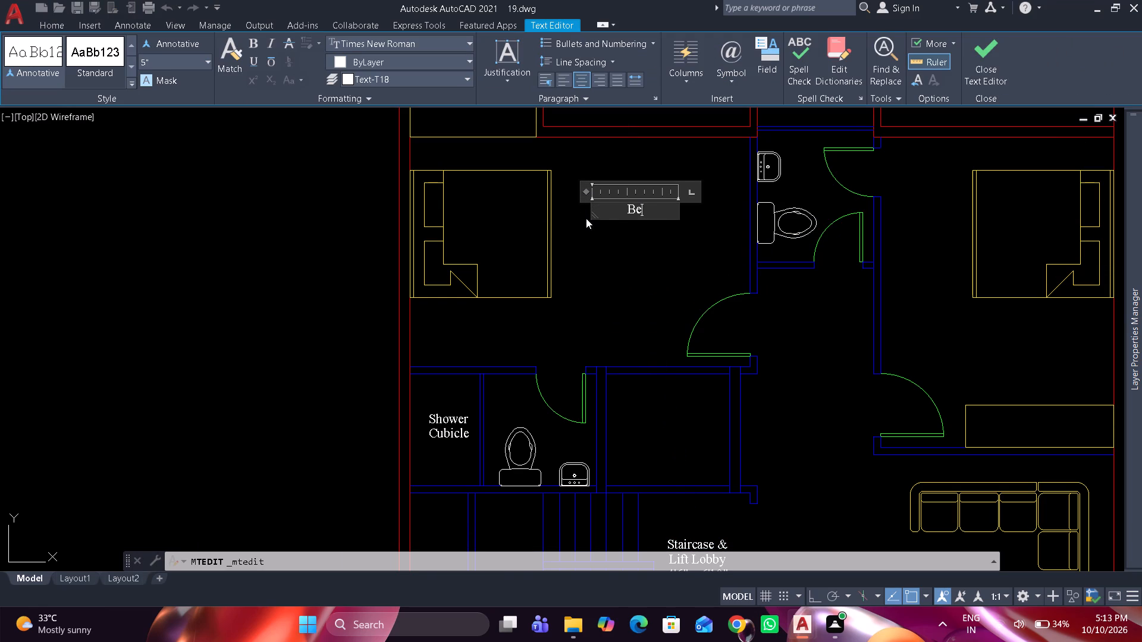
pyautogui.press('d')
pyautogui.press('r')
pyautogui.press('o')
pyautogui.press('o')
pyautogui.press('m')
# Start a size line below "Bedroom" reading 16'2" x and finish editing the label.
pyautogui.press('Return')
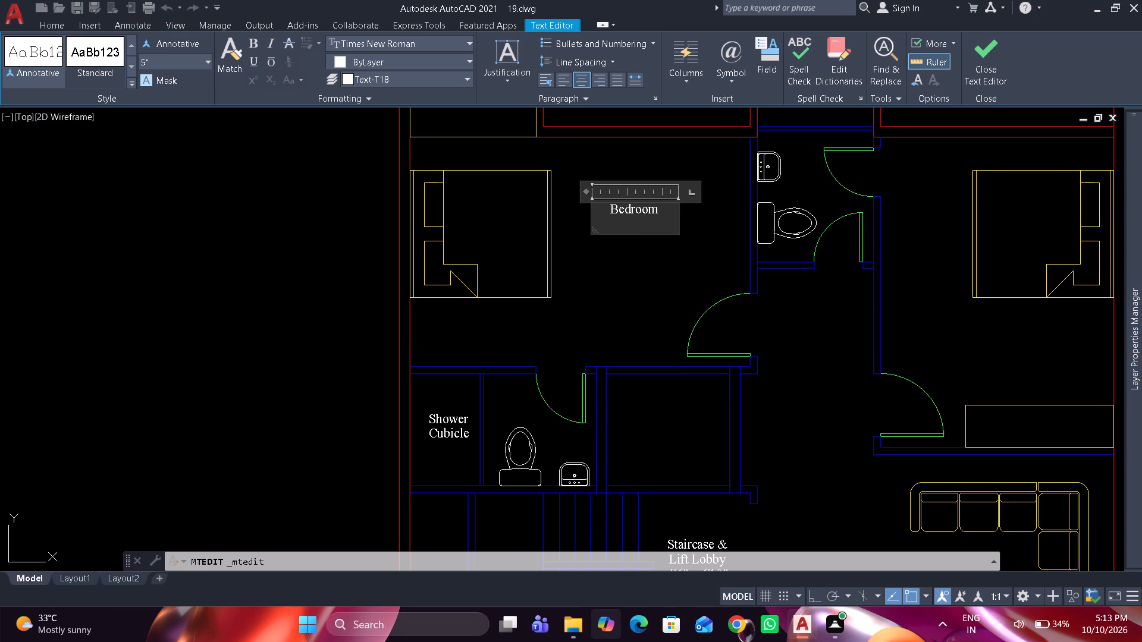
pyautogui.press('1')
pyautogui.press('6')
pyautogui.press("'")
pyautogui.press('2')
pyautogui.hotkey('shift', '"')
pyautogui.press('space')
pyautogui.press('x')
pyautogui.press('space')
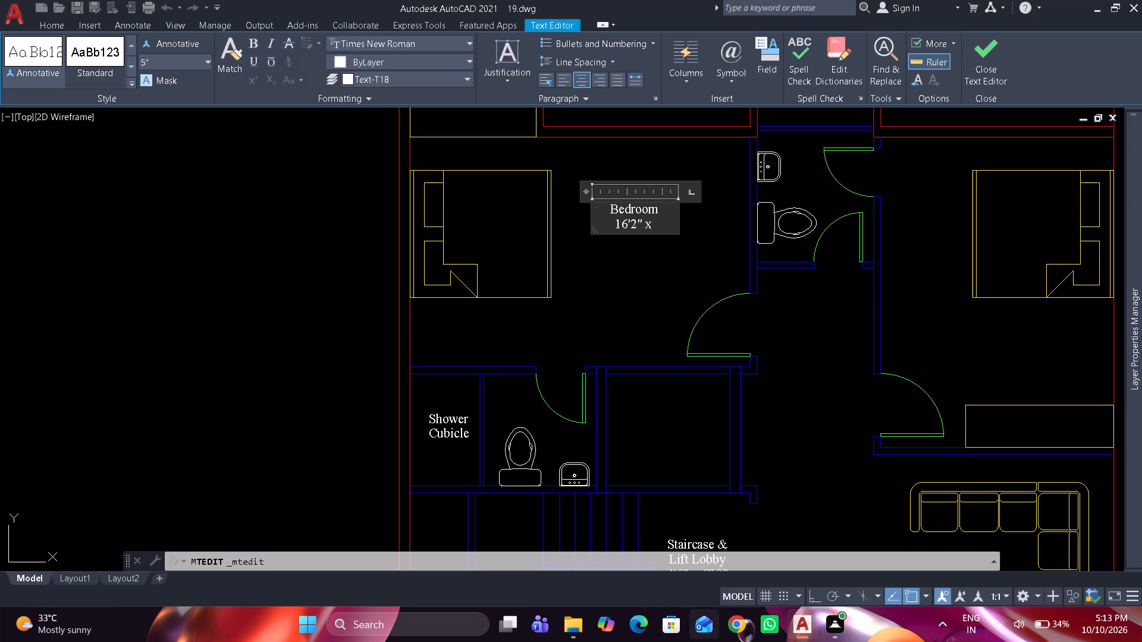
pyautogui.click(641, 295)
# Measure the bedroom's wall-to-wall distance with Quick measure, from its top wall to the wall above the toilet area.
pyautogui.moveTo(639, 265); pyautogui.dragTo(660, 302, button='middle')
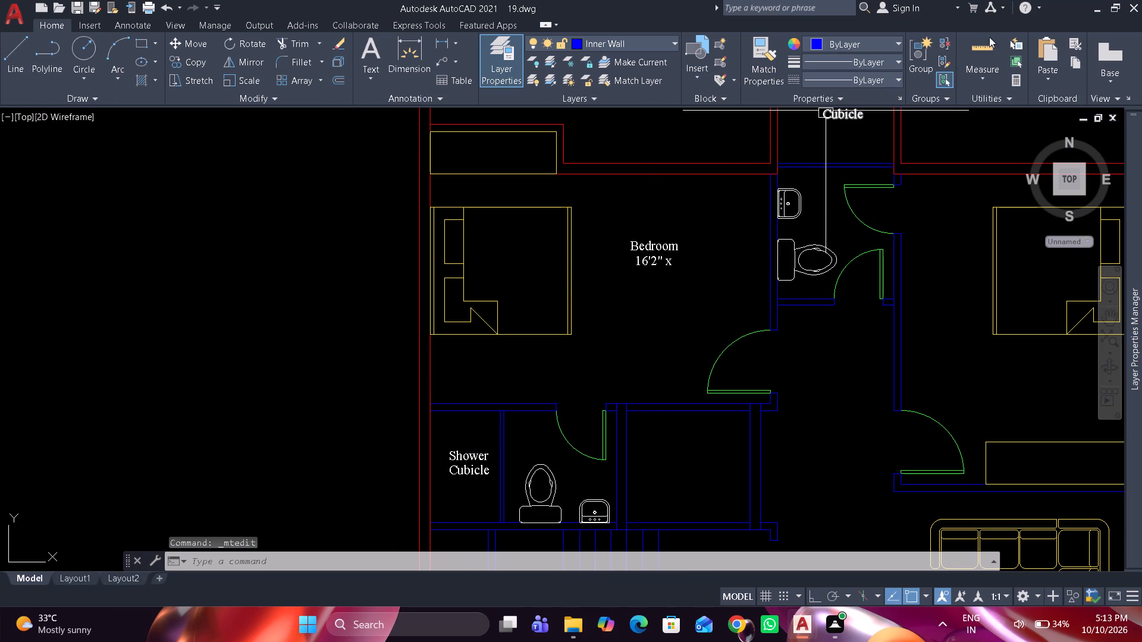
pyautogui.click(989, 43)
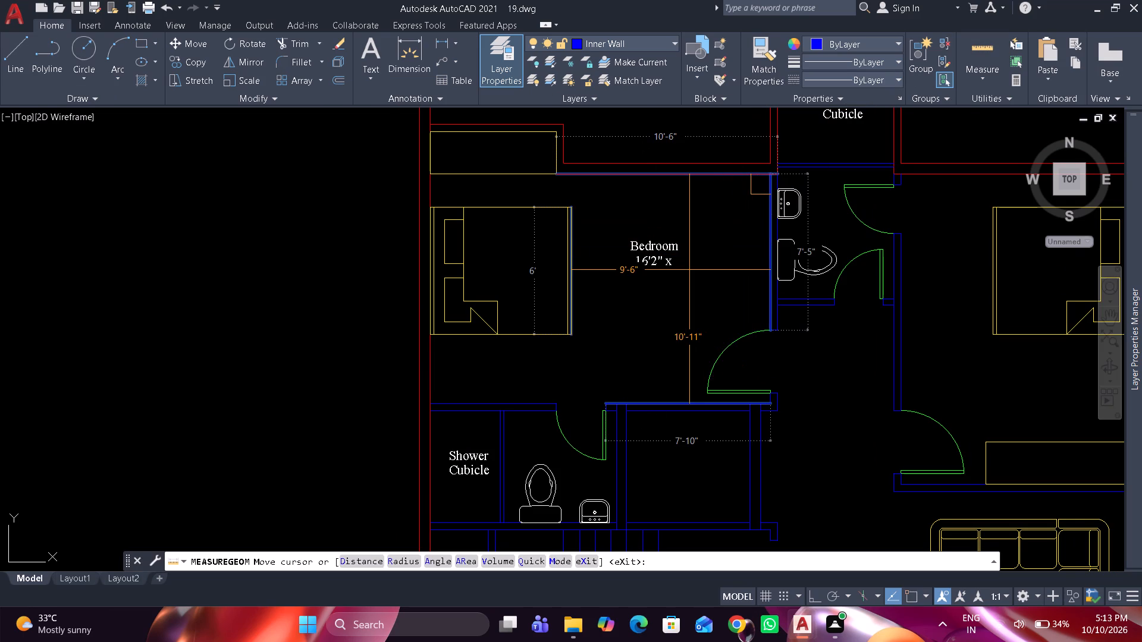
pyautogui.press('Escape')
# Complete the Bedroom label's size line as 16'2" x 10'11" and finish editing the label.
pyautogui.scroll(1, 679, 262)
pyautogui.doubleClick(678, 235)
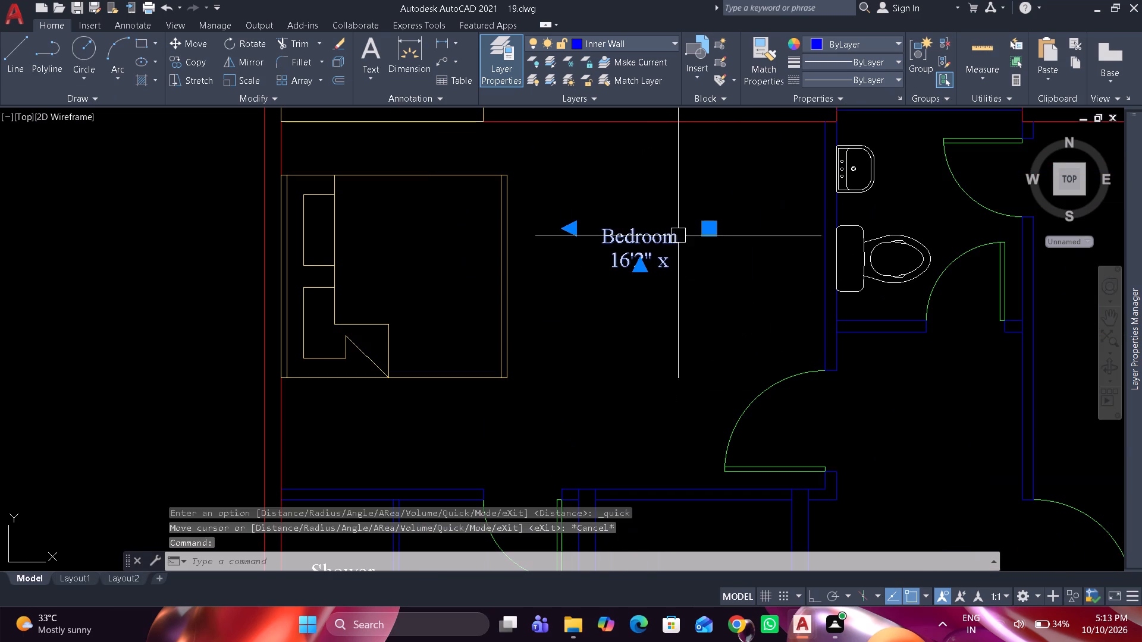
pyautogui.click(679, 265)
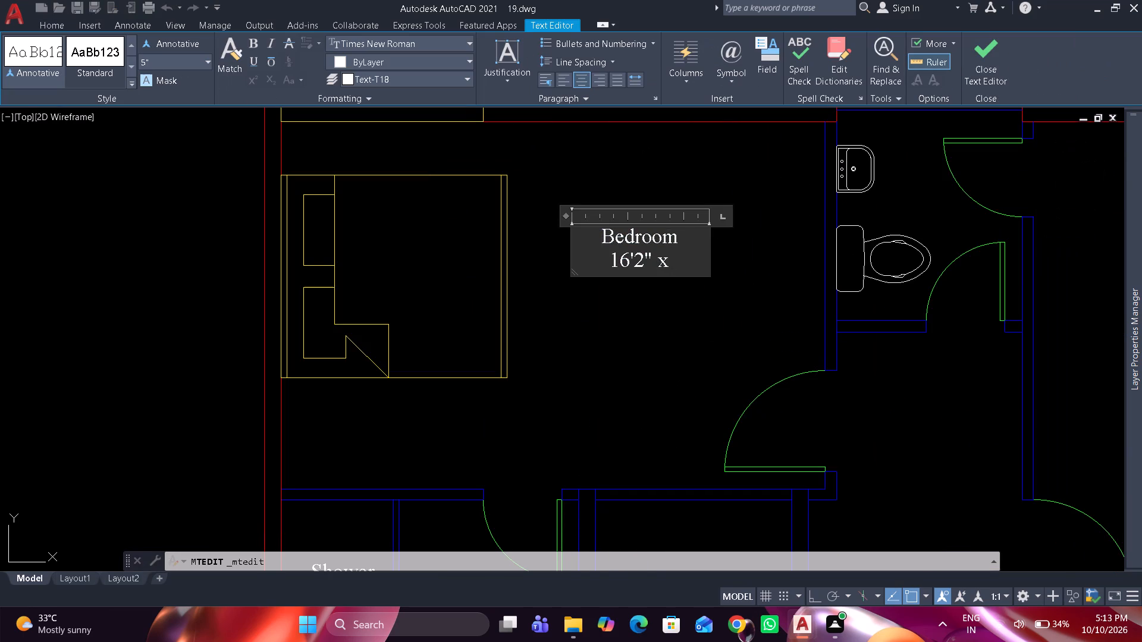
pyautogui.press('BackSpace')
pyautogui.press('space')
pyautogui.write('10')
pyautogui.write("'11'")
pyautogui.press('Return')
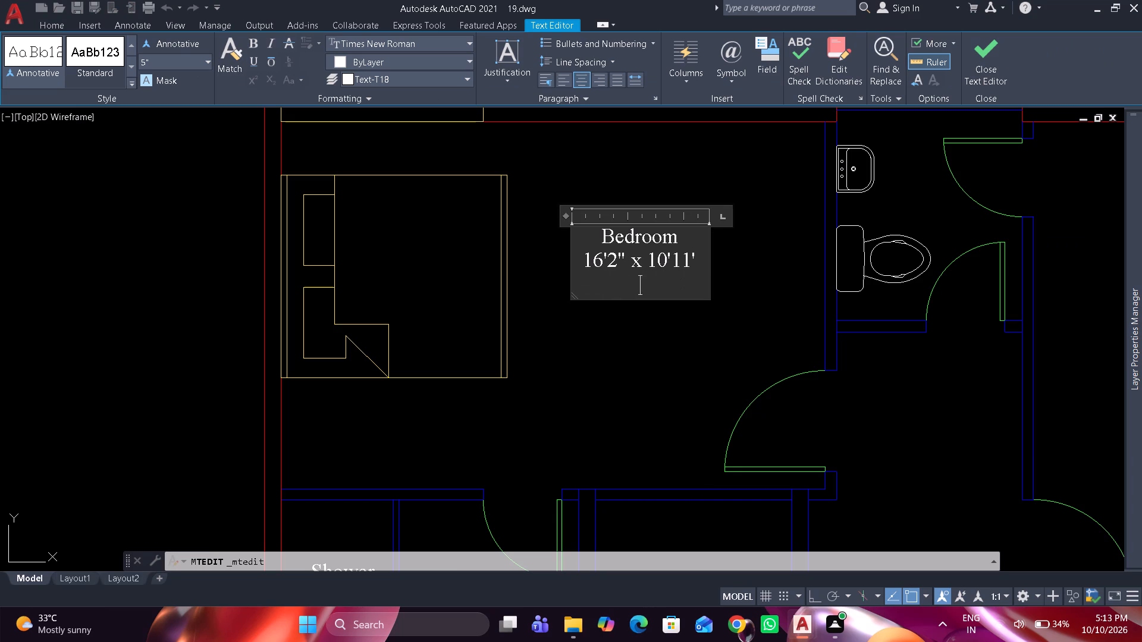
pyautogui.click(705, 262)
pyautogui.press('BackSpace')
pyautogui.write("''")
pyautogui.click(703, 331)
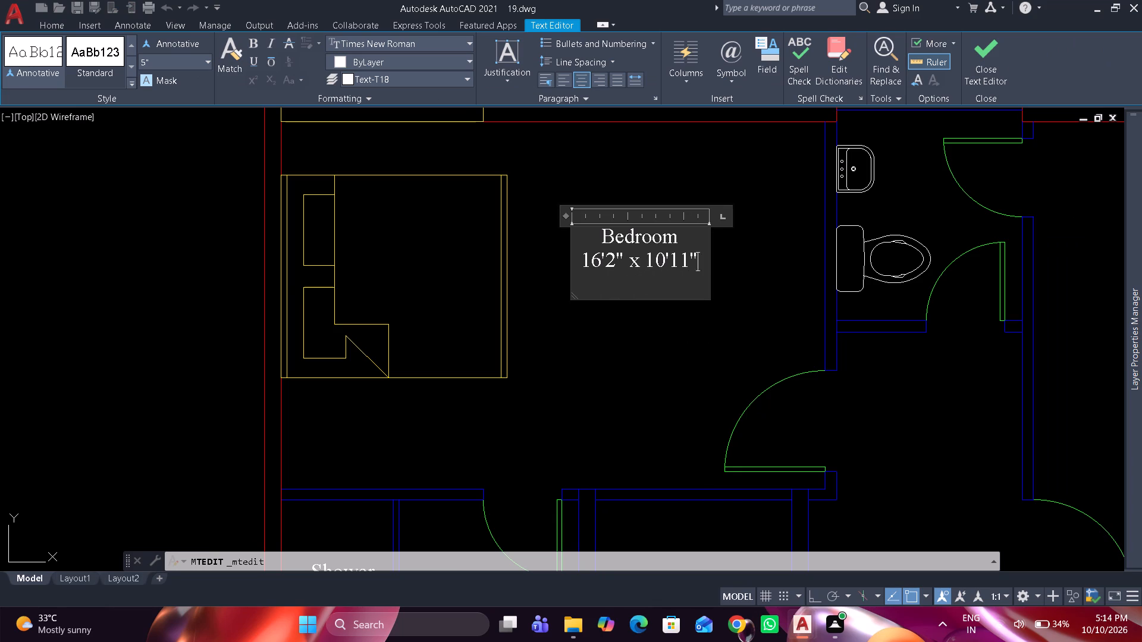
# Copy the Bedroom label into the toilet beside the lower shower cubicle, above the WC by the door.
pyautogui.click(679, 275)
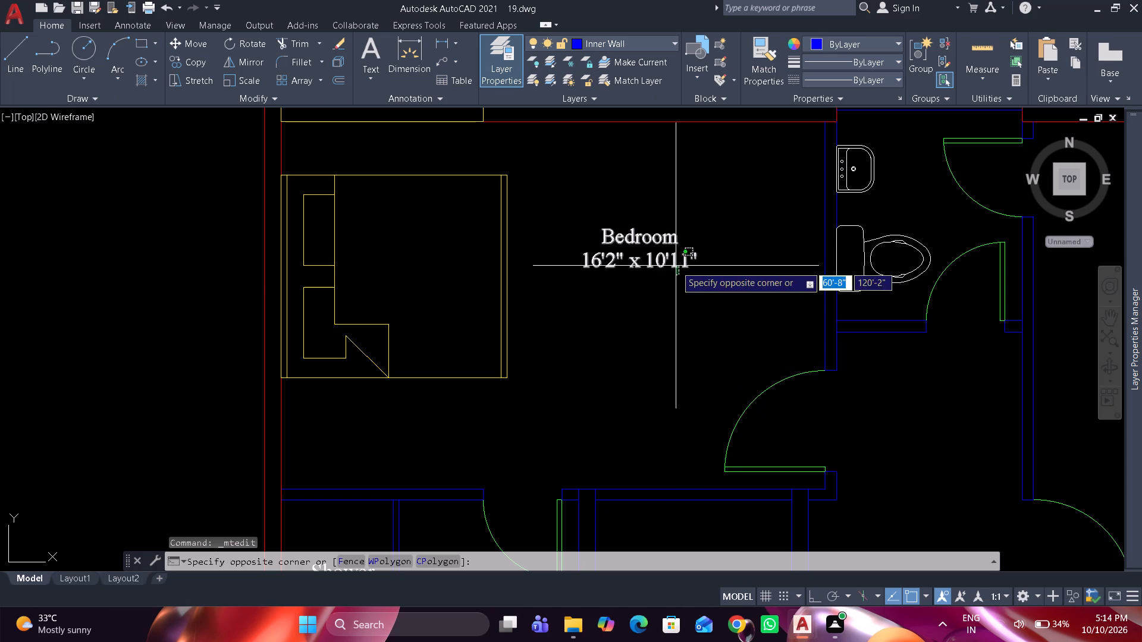
pyautogui.click(676, 266)
pyautogui.write('co')
pyautogui.press('space')
pyautogui.moveTo(663, 241); pyautogui.dragTo(655, 240)
pyautogui.scroll(-1, 599, 306)
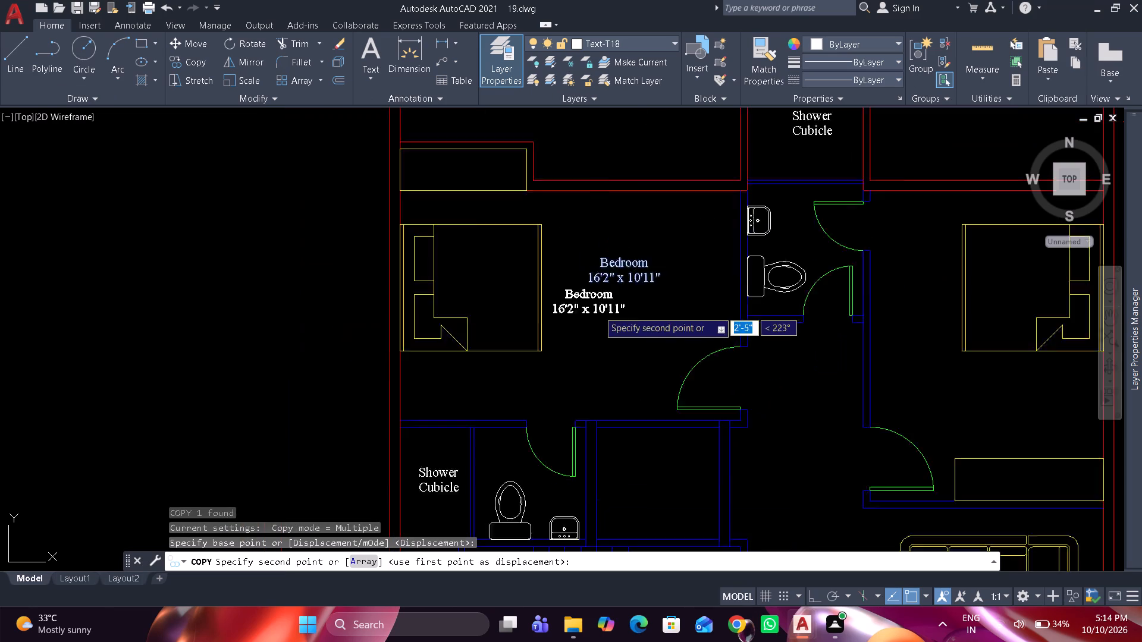
pyautogui.scroll(-1, 597, 311)
pyautogui.scroll(3, 570, 410)
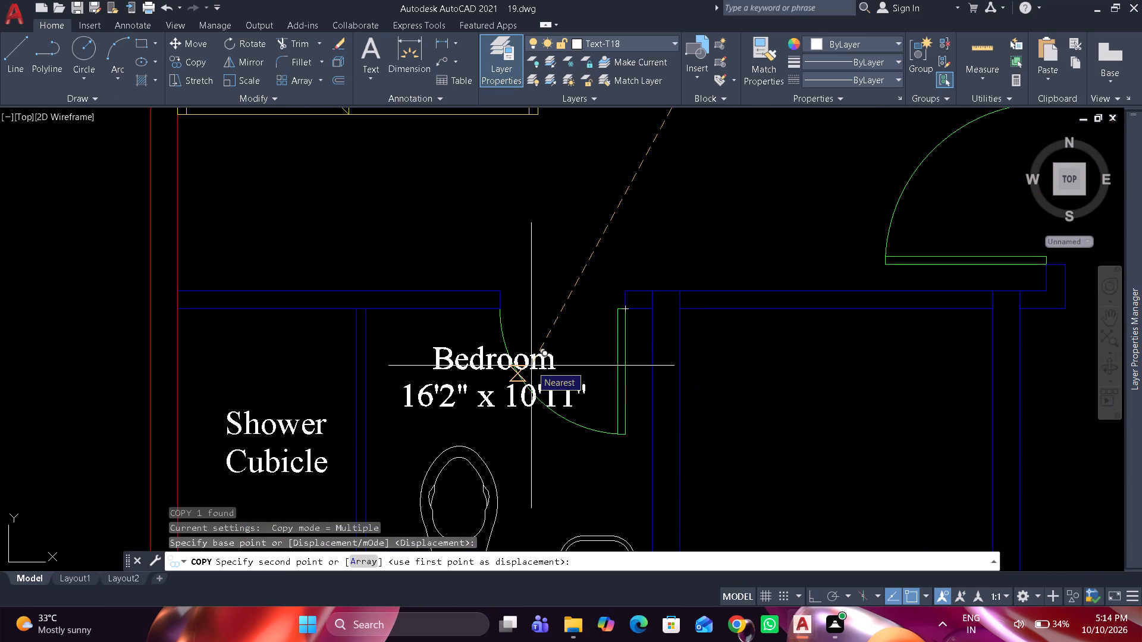
pyautogui.click(537, 360)
pyautogui.press('space')
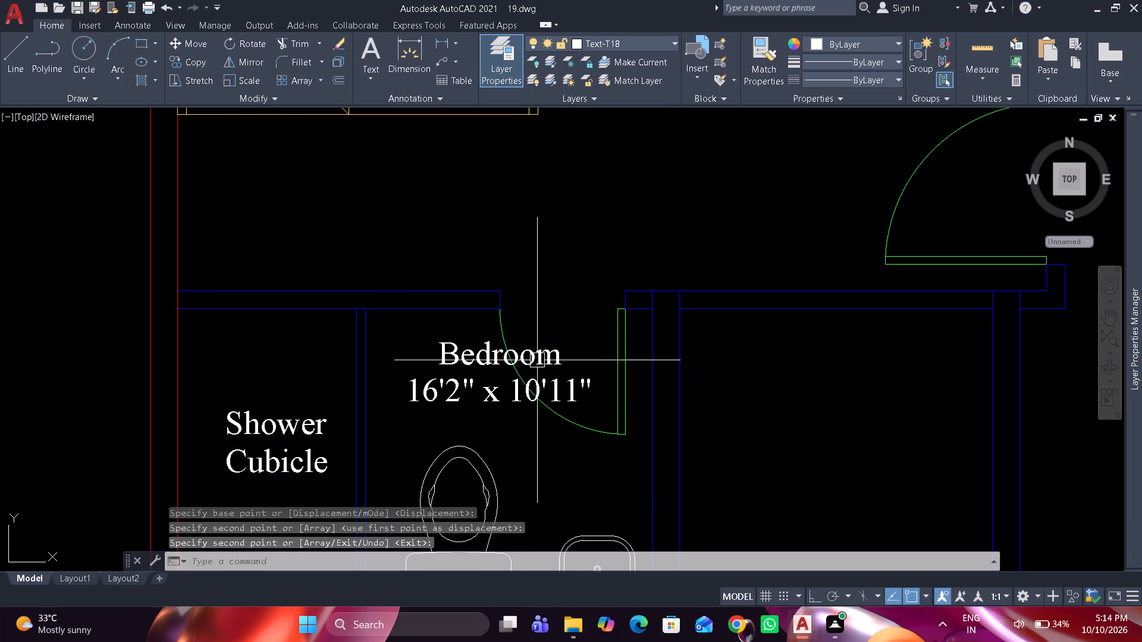
# Replace the whole text of the copied label above the WC with "Toilet".
pyautogui.doubleClick(537, 360)
pyautogui.hotkey('ctrl', 'a')
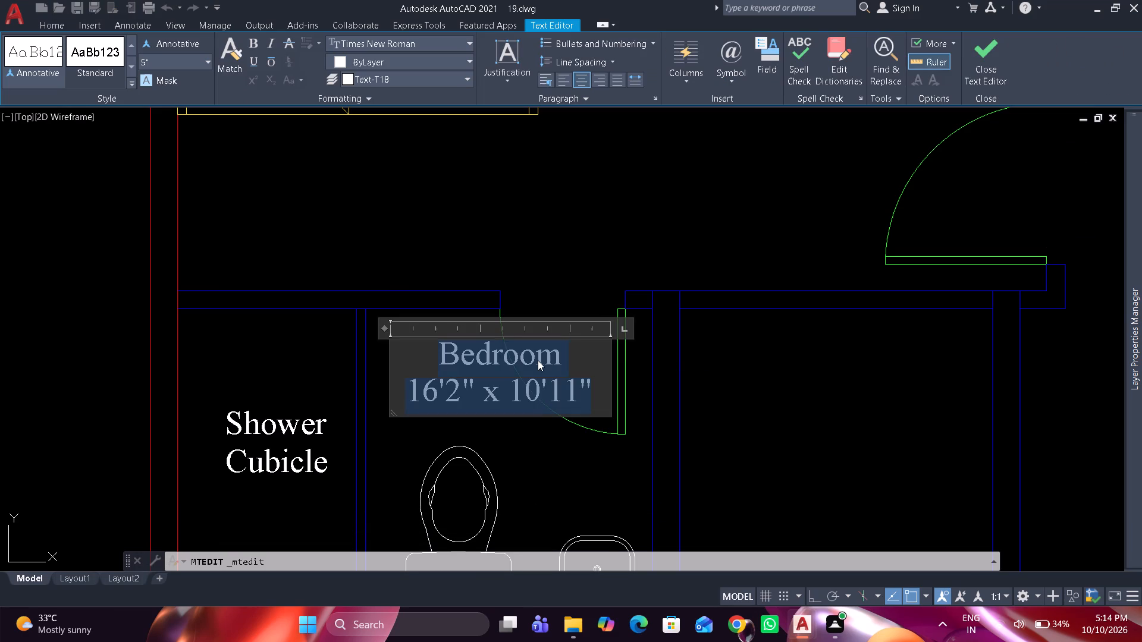
pyautogui.write('Toilet')
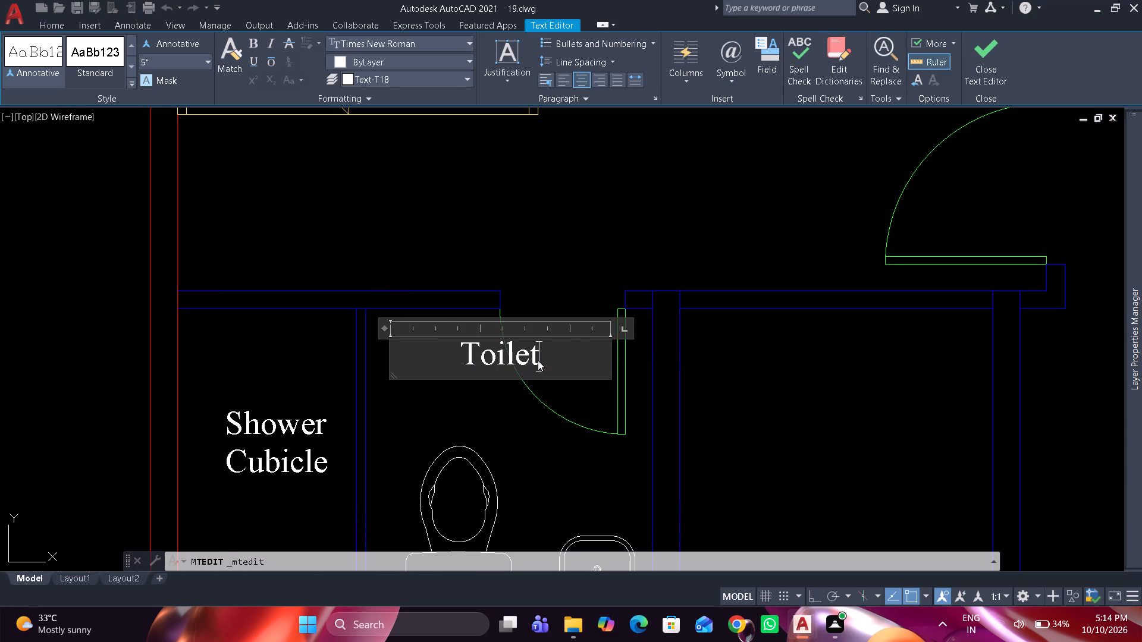
# Add the size 8'10" x 5'4" on a new line below "Toilet" and finish editing the label.
pyautogui.press('Return')
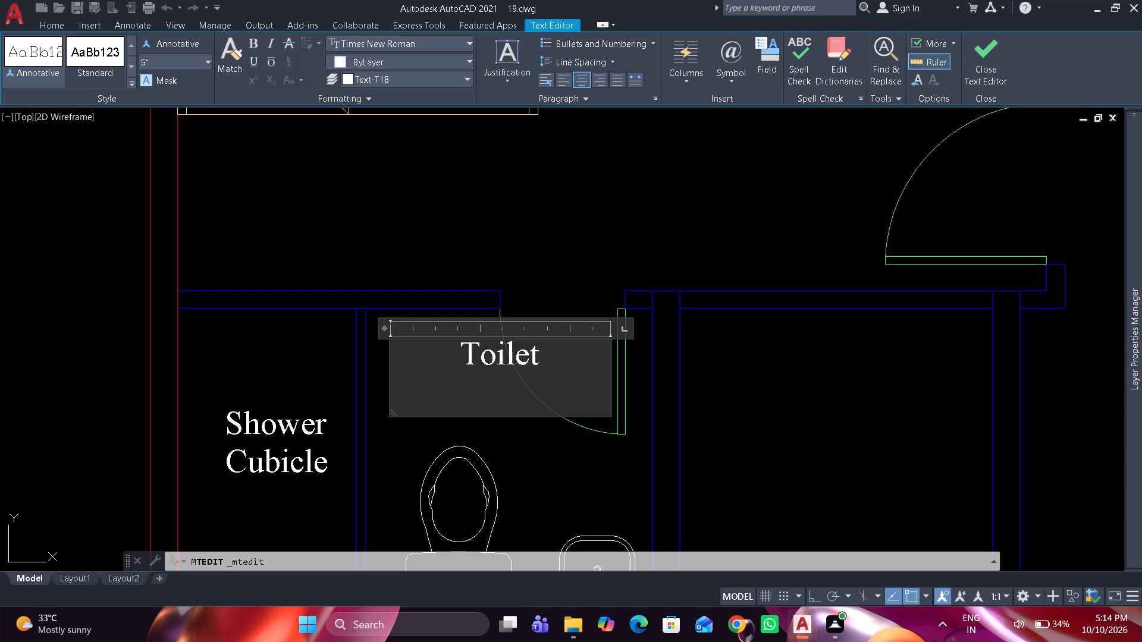
pyautogui.press('8')
pyautogui.press("'")
pyautogui.write('10')
pyautogui.hotkey('shift', '"')
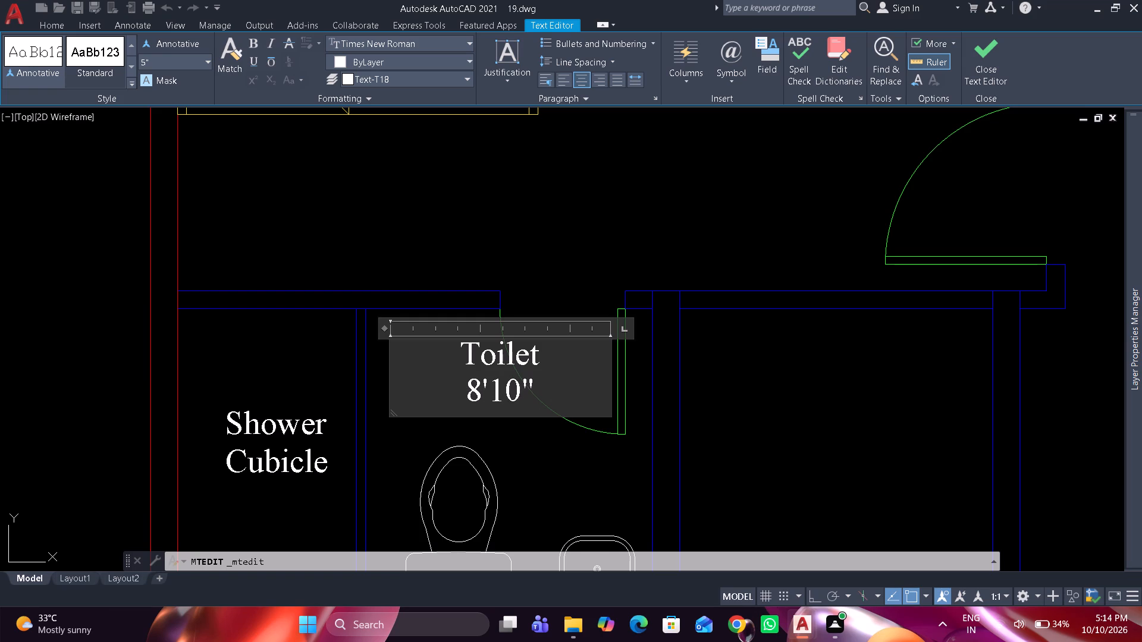
pyautogui.press('space')
pyautogui.write('x')
pyautogui.press('space')
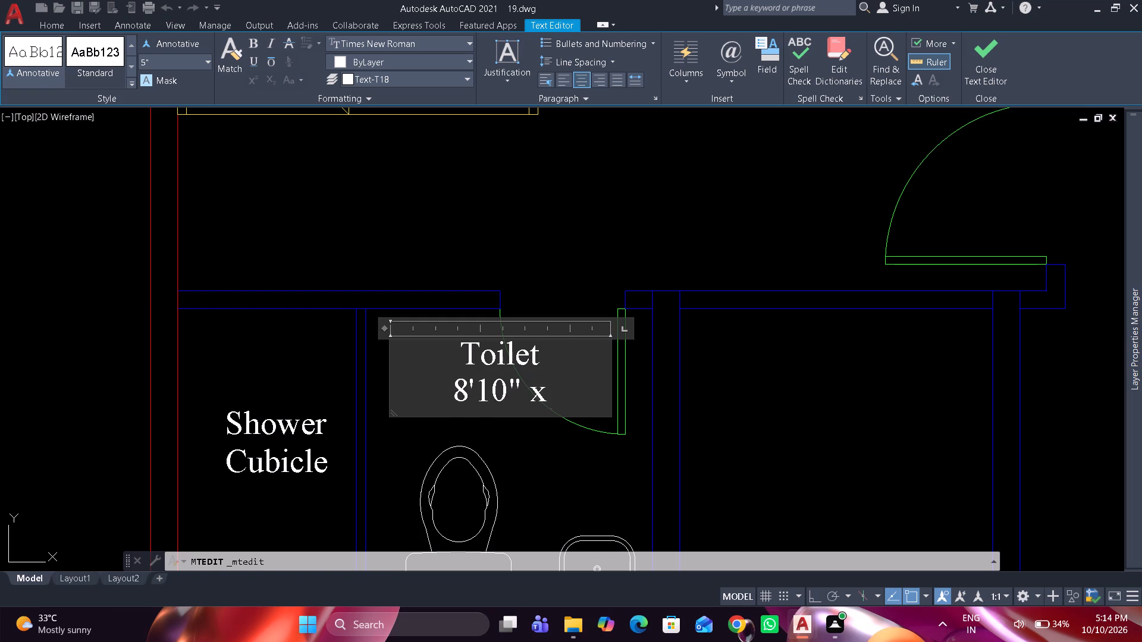
pyautogui.press('5')
pyautogui.write("'4")
pyautogui.hotkey('shift', '"')
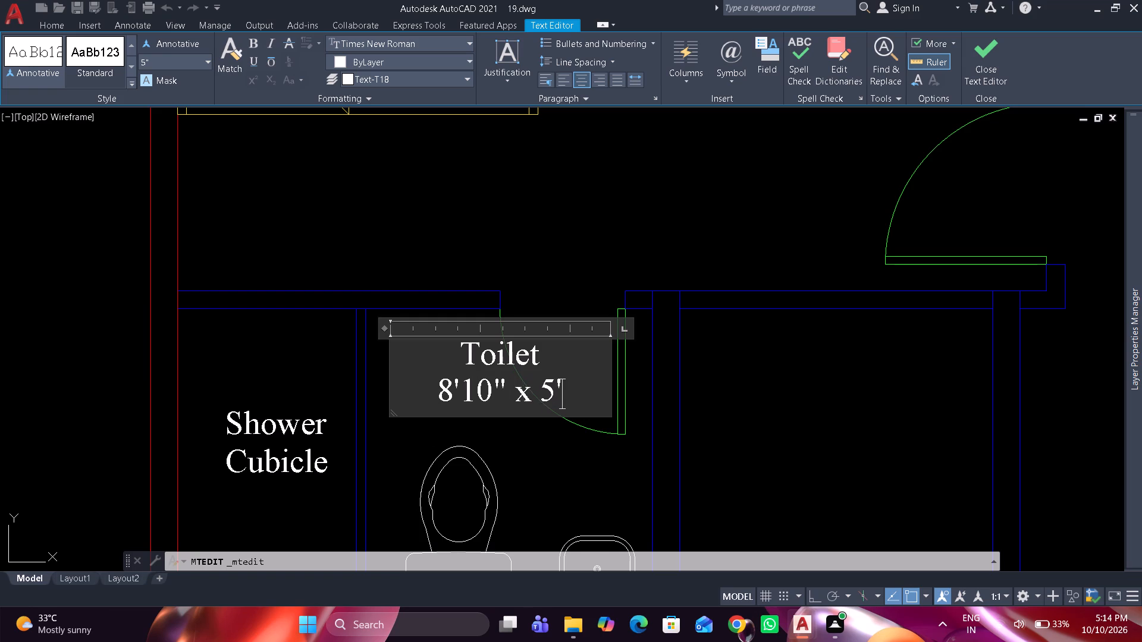
pyautogui.press('Return')
pyautogui.click(720, 401)
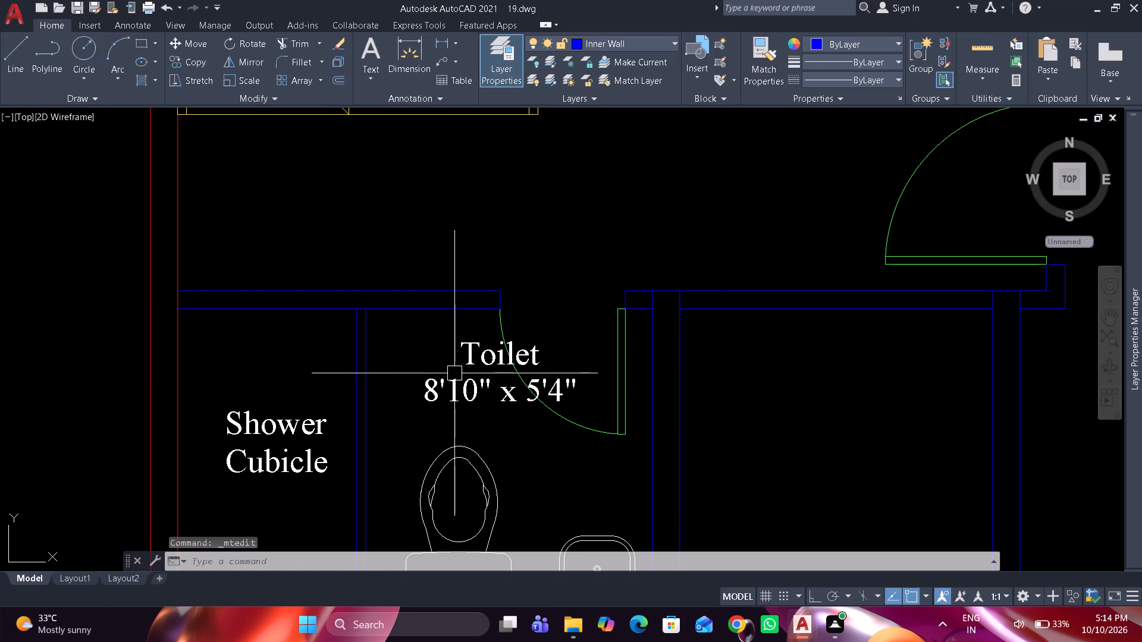
# Move the Toilet label away from the door swing so it sits directly above the WC.
pyautogui.click(473, 353)
pyautogui.moveTo(482, 354); pyautogui.dragTo(441, 370)
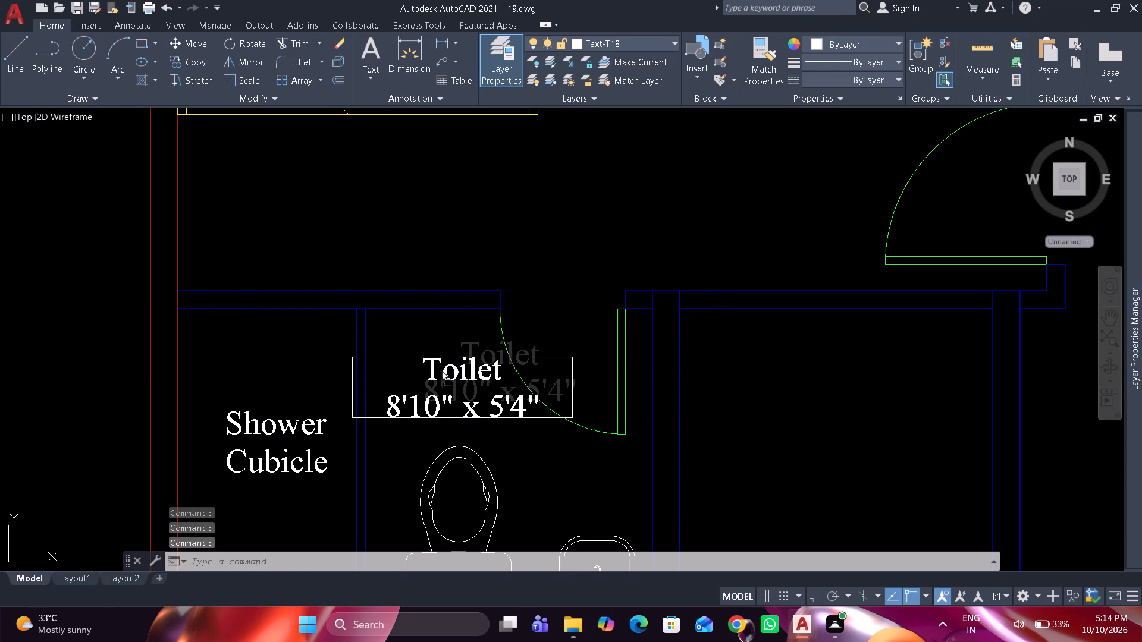
pyautogui.moveTo(441, 370); pyautogui.dragTo(433, 369)
# Copy the Toilet label into the two-door toilet between the two bedrooms, beside the washbasin.
pyautogui.click(433, 369)
pyautogui.press('c')
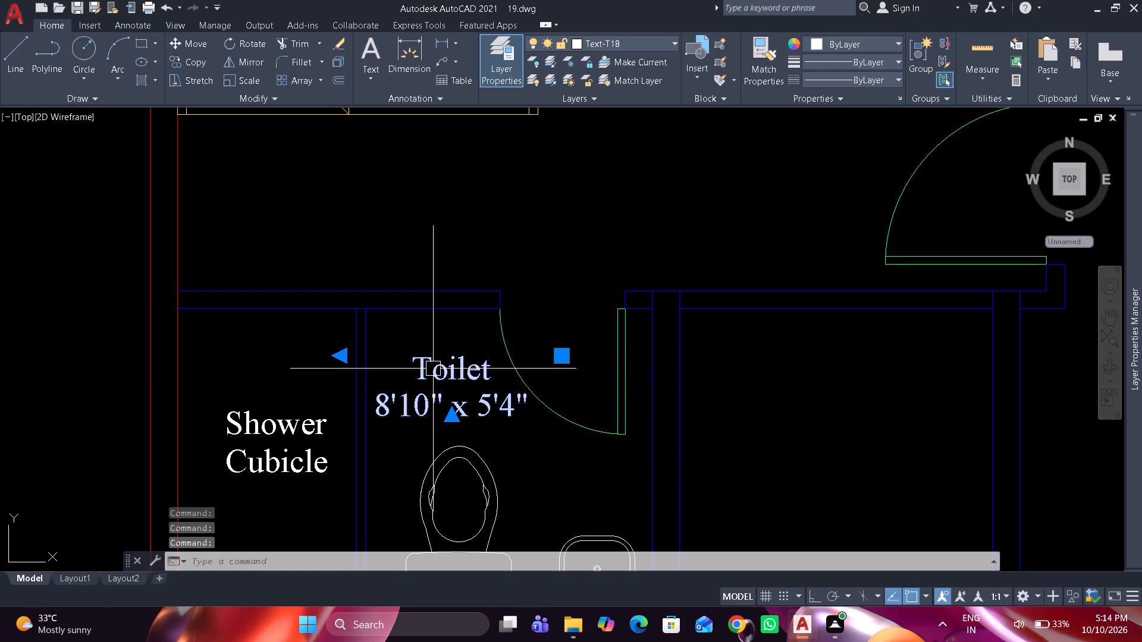
pyautogui.press('o')
pyautogui.press('space')
pyautogui.moveTo(440, 374); pyautogui.dragTo(451, 367)
pyautogui.scroll(-3, 513, 279)
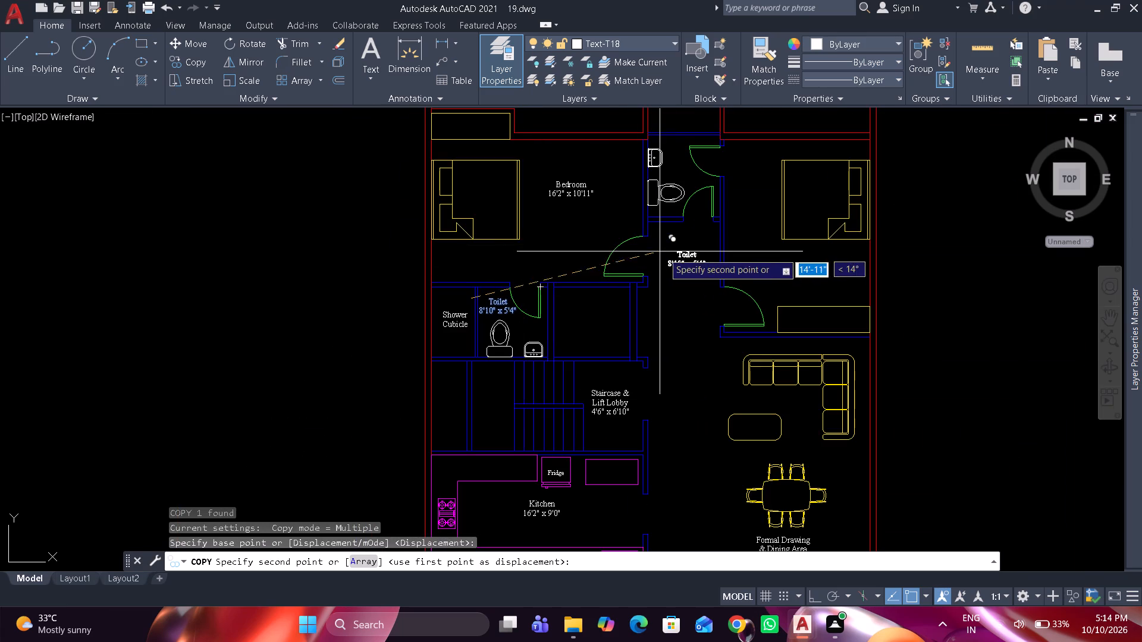
pyautogui.moveTo(623, 299); pyautogui.dragTo(475, 408, button='middle')
pyautogui.scroll(1, 620, 379)
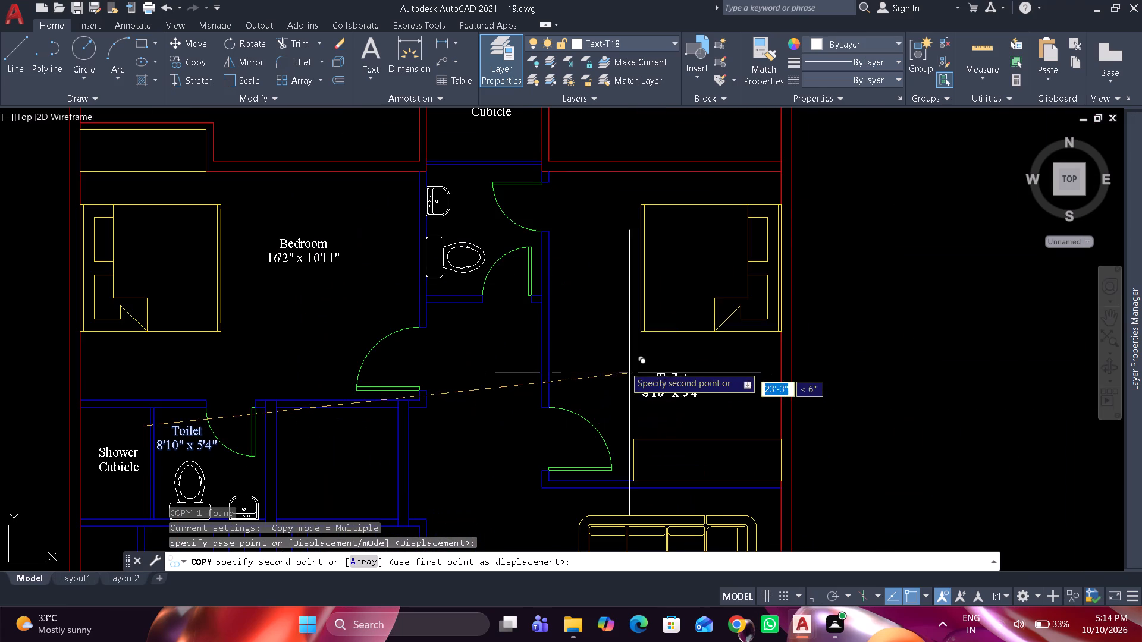
pyautogui.scroll(3, 475, 190)
pyautogui.click(434, 221)
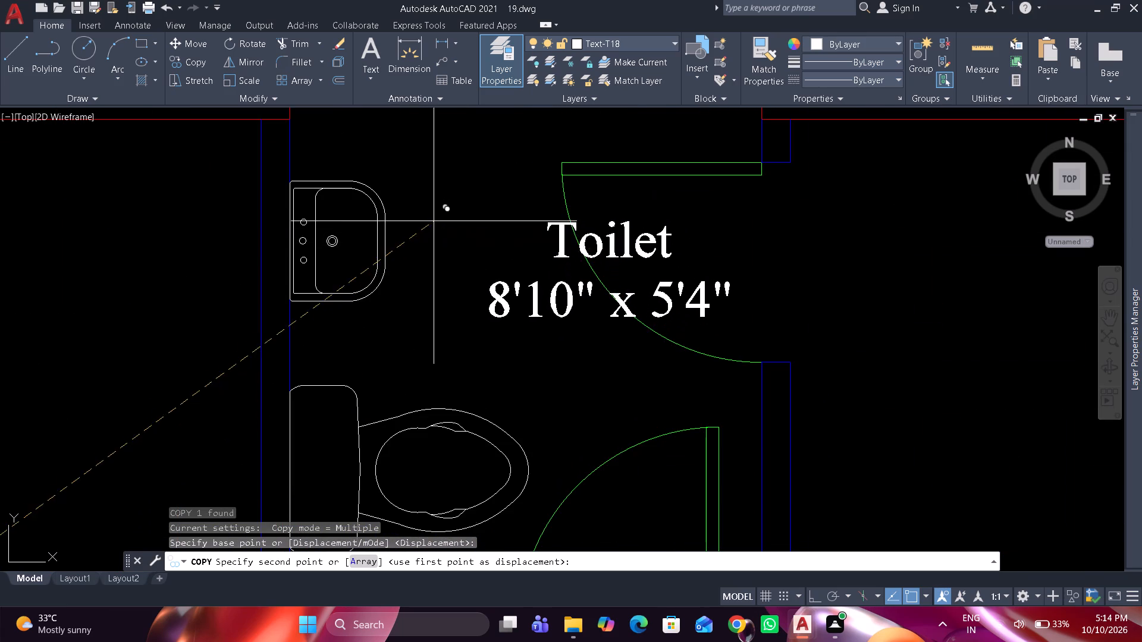
pyautogui.press('space')
# Move the copied Toilet label clear of the door swing into the space between the washbasin and the WC.
pyautogui.click(531, 307)
pyautogui.moveTo(530, 304); pyautogui.dragTo(511, 311)
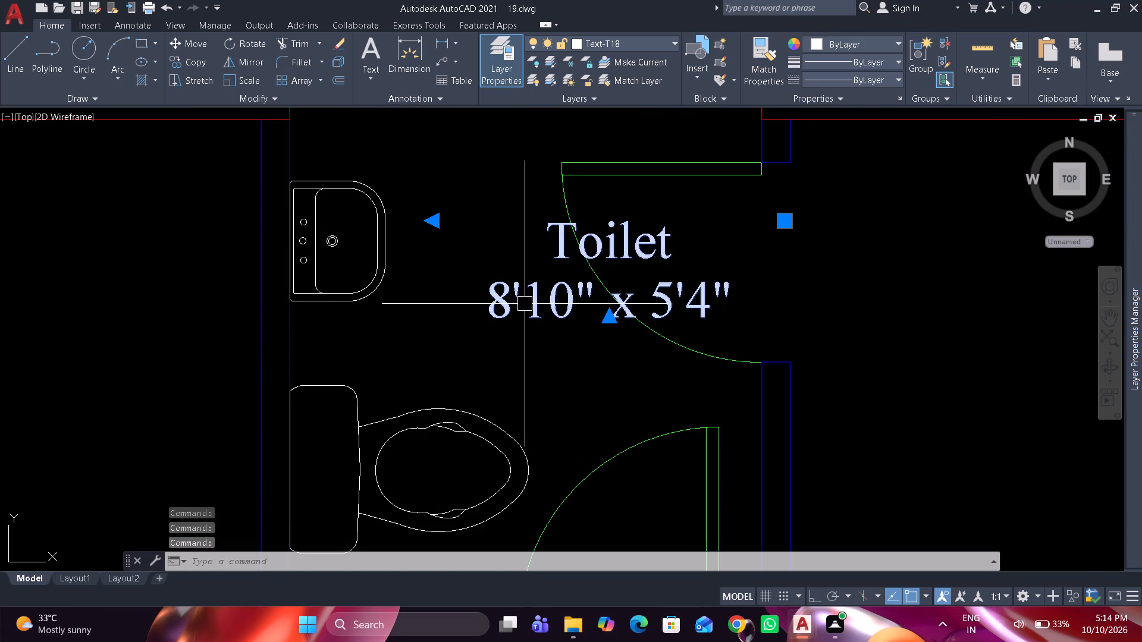
pyautogui.moveTo(511, 311); pyautogui.dragTo(406, 343)
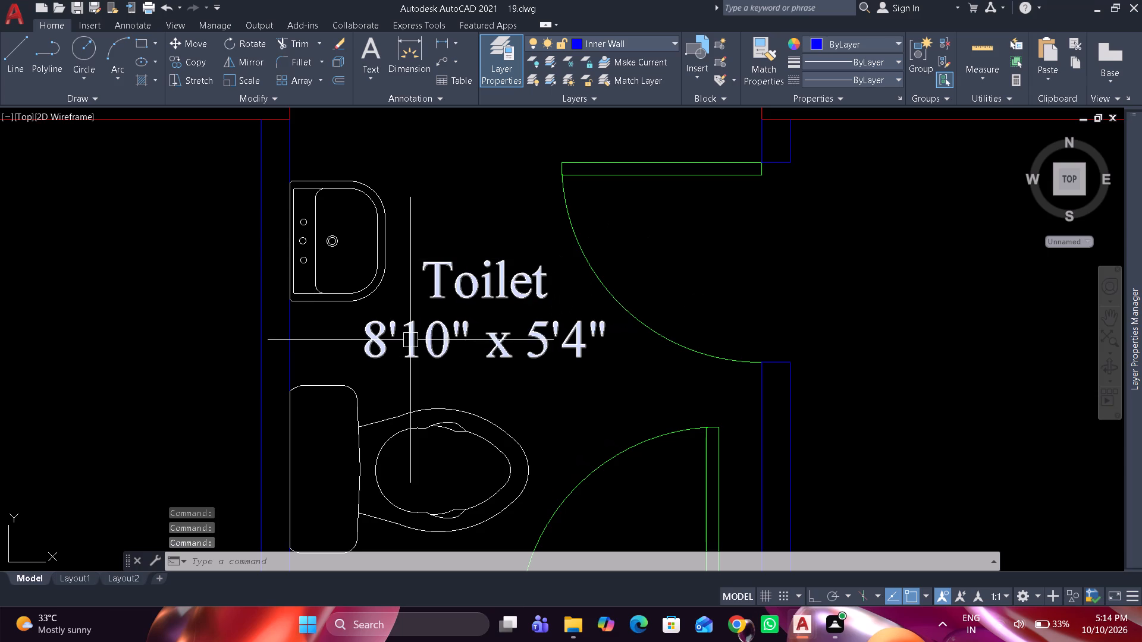
# Replace the size line in the two-door toilet's label with 5'6" x 11'5" and finish editing.
pyautogui.doubleClick(410, 338)
pyautogui.moveTo(362, 336); pyautogui.dragTo(529, 354)
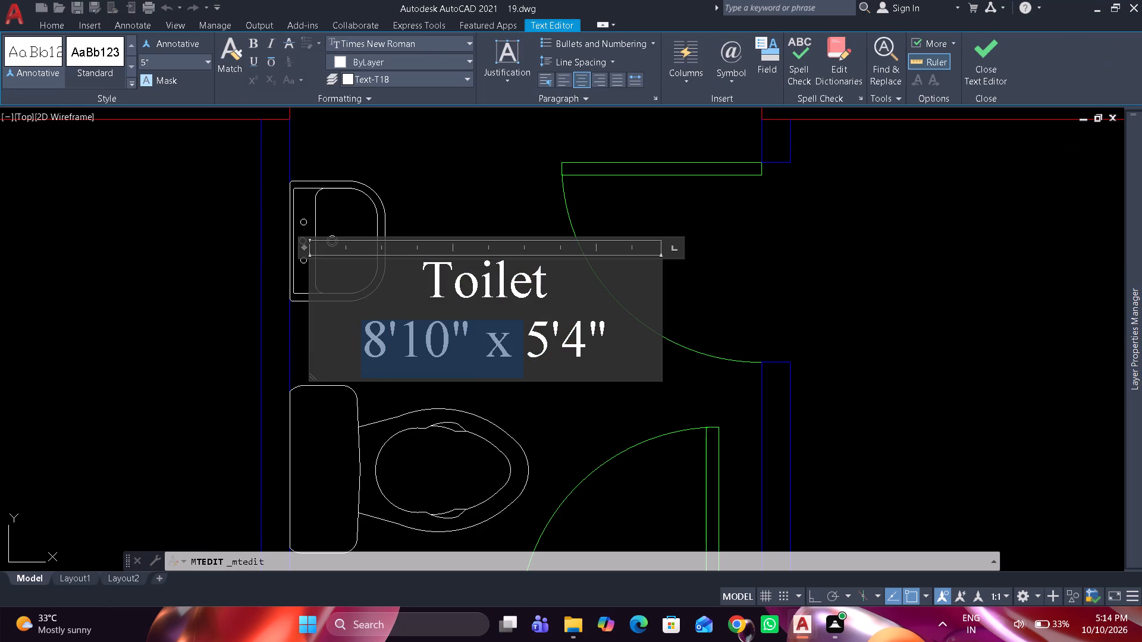
pyautogui.moveTo(529, 354); pyautogui.dragTo(636, 358)
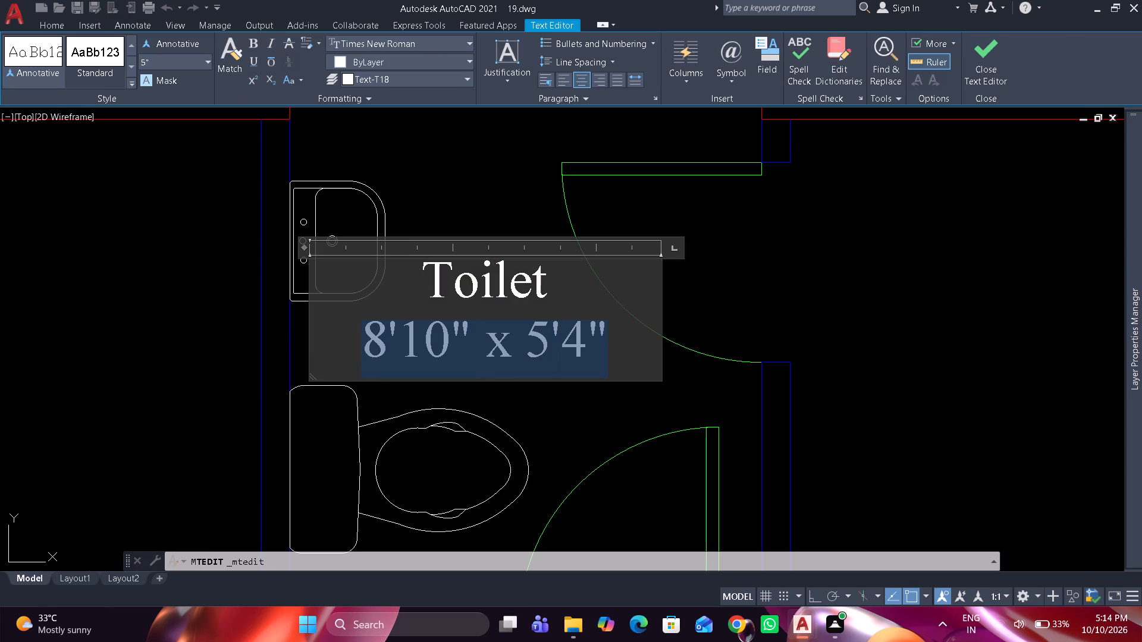
pyautogui.press('5')
pyautogui.press("'")
pyautogui.write('6"')
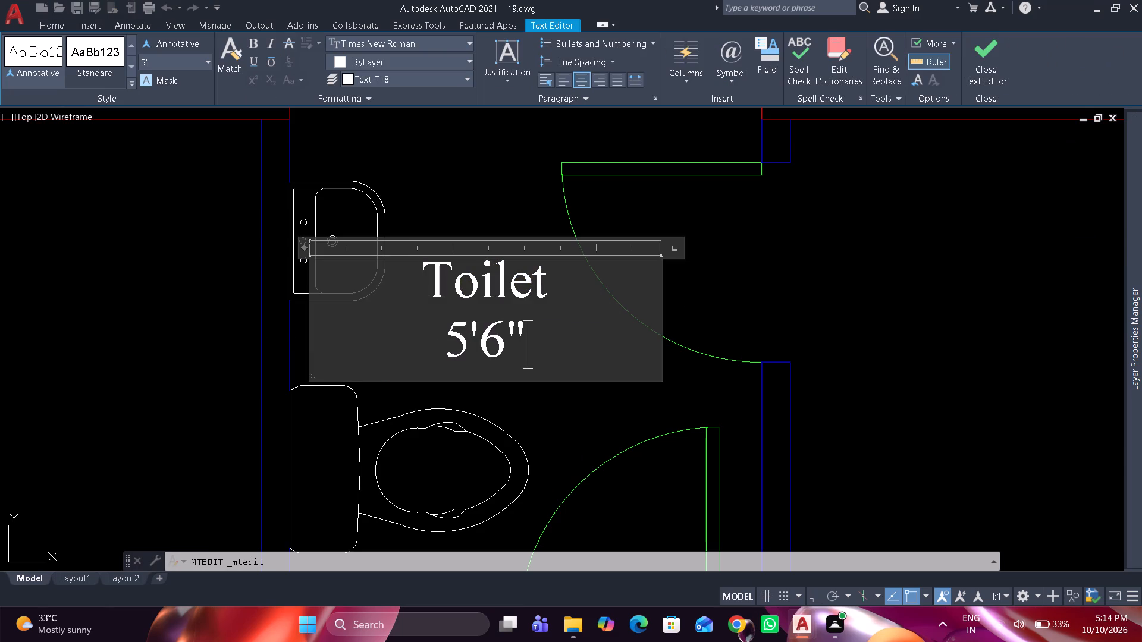
pyautogui.press('space')
pyautogui.write('x')
pyautogui.press('space')
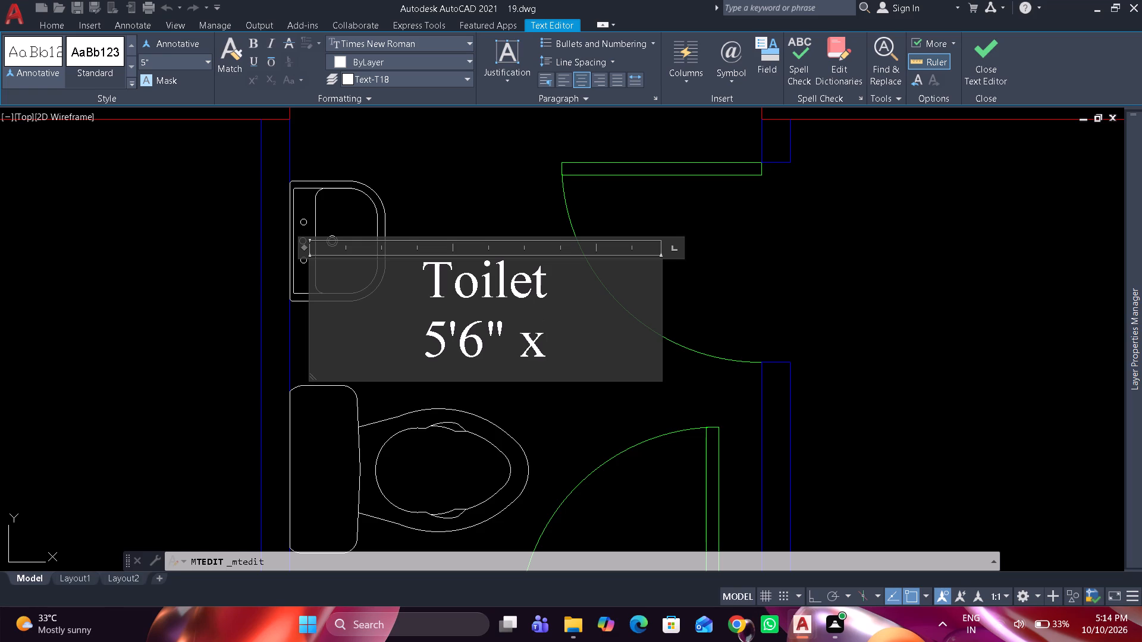
pyautogui.write("11'")
pyautogui.press('5')
pyautogui.hotkey('shift', '"')
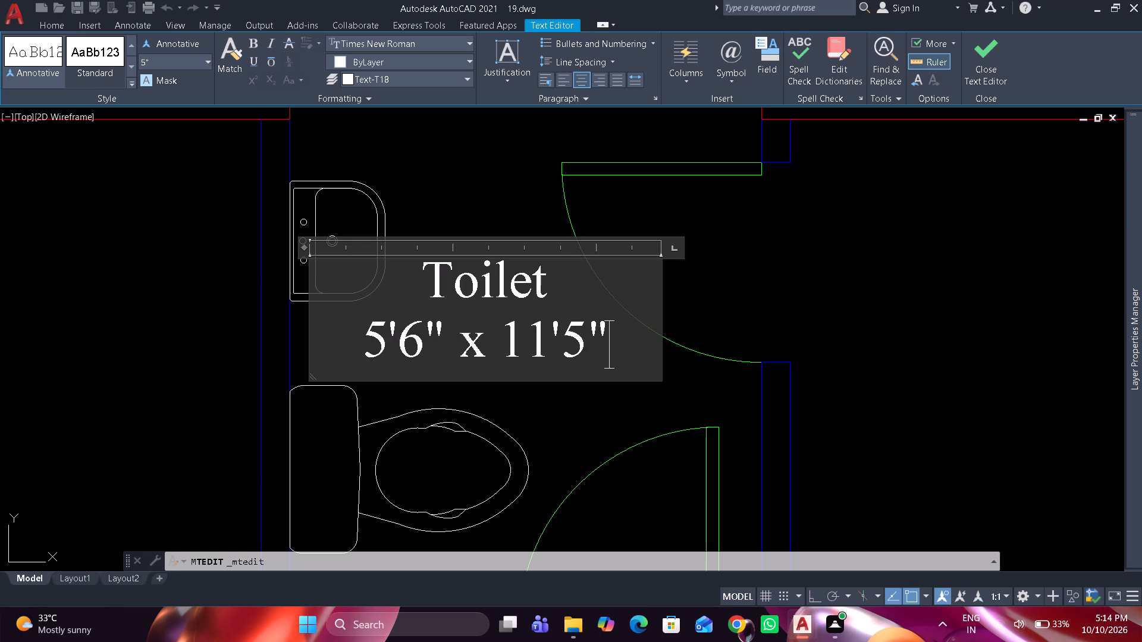
pyautogui.click(567, 416)
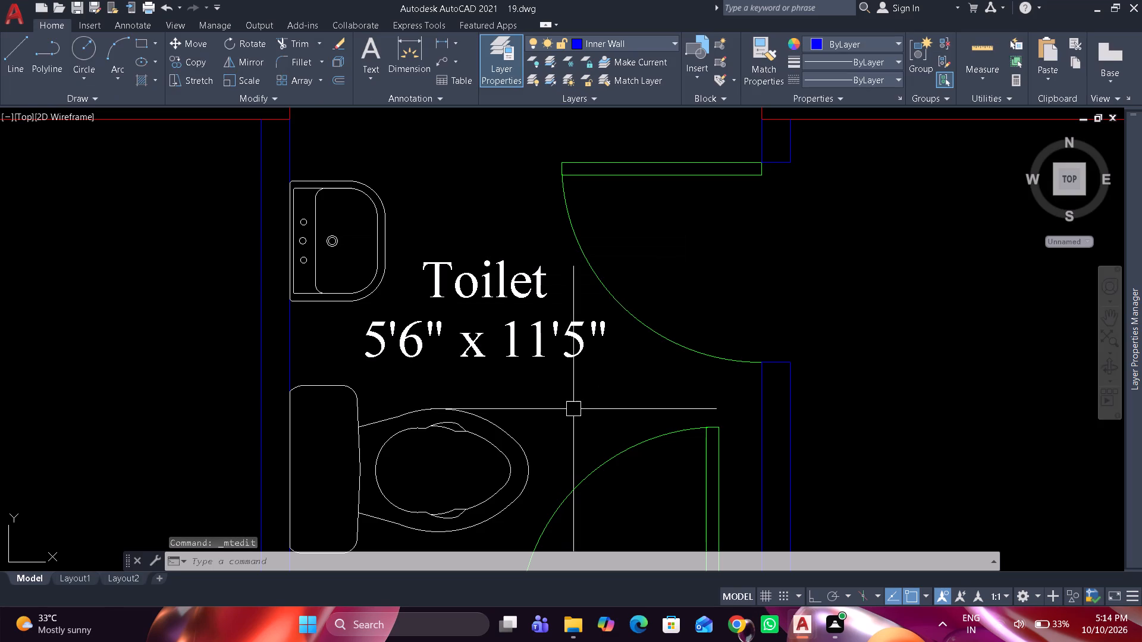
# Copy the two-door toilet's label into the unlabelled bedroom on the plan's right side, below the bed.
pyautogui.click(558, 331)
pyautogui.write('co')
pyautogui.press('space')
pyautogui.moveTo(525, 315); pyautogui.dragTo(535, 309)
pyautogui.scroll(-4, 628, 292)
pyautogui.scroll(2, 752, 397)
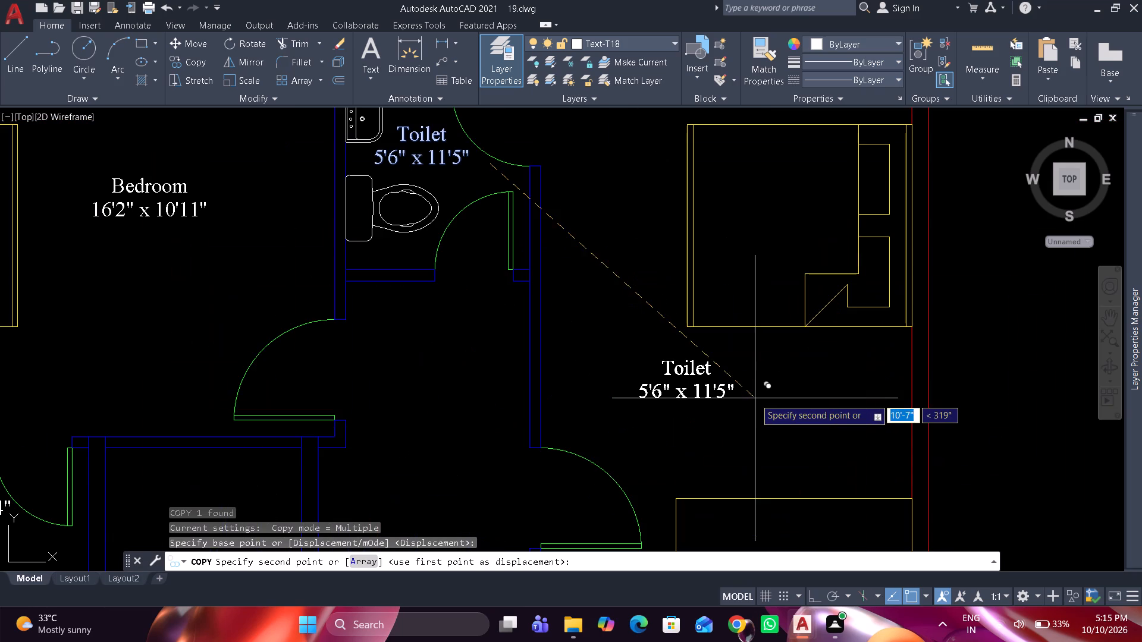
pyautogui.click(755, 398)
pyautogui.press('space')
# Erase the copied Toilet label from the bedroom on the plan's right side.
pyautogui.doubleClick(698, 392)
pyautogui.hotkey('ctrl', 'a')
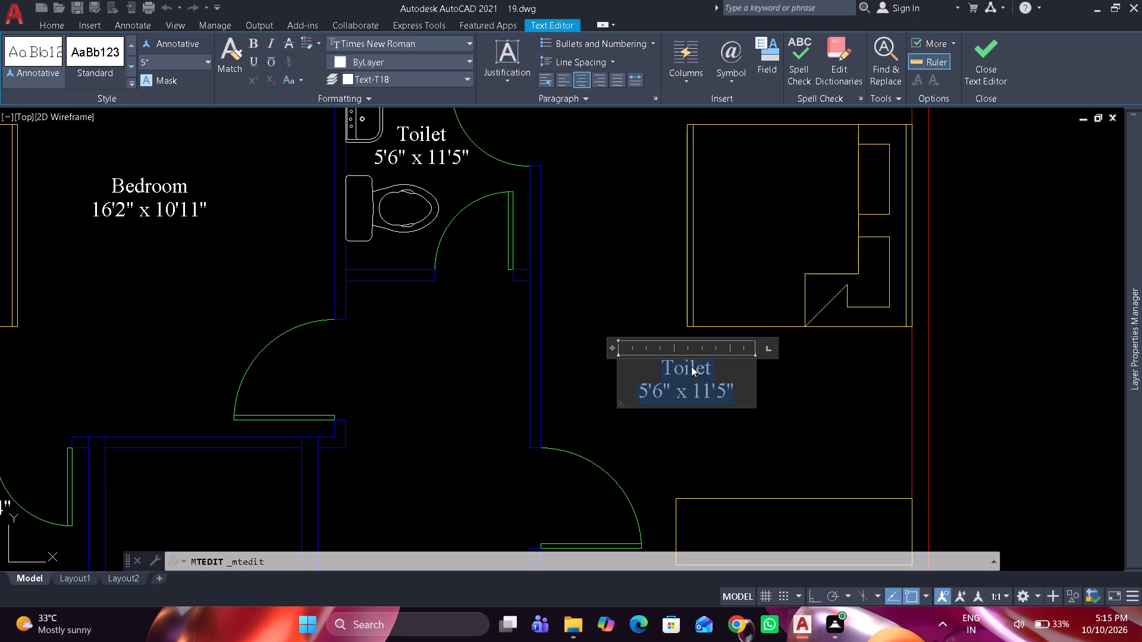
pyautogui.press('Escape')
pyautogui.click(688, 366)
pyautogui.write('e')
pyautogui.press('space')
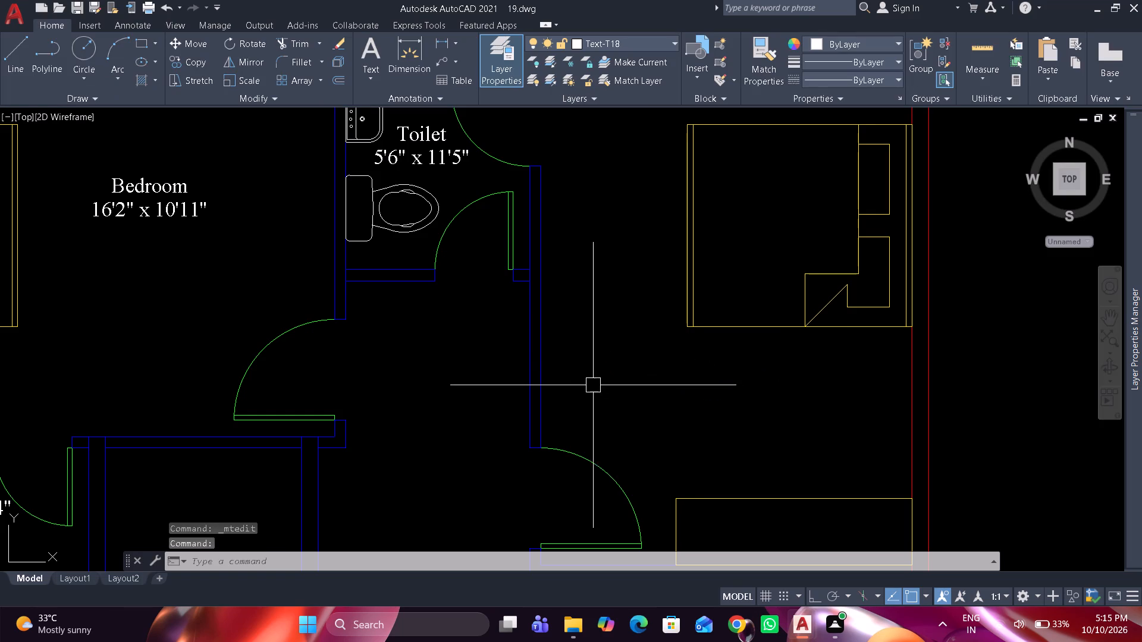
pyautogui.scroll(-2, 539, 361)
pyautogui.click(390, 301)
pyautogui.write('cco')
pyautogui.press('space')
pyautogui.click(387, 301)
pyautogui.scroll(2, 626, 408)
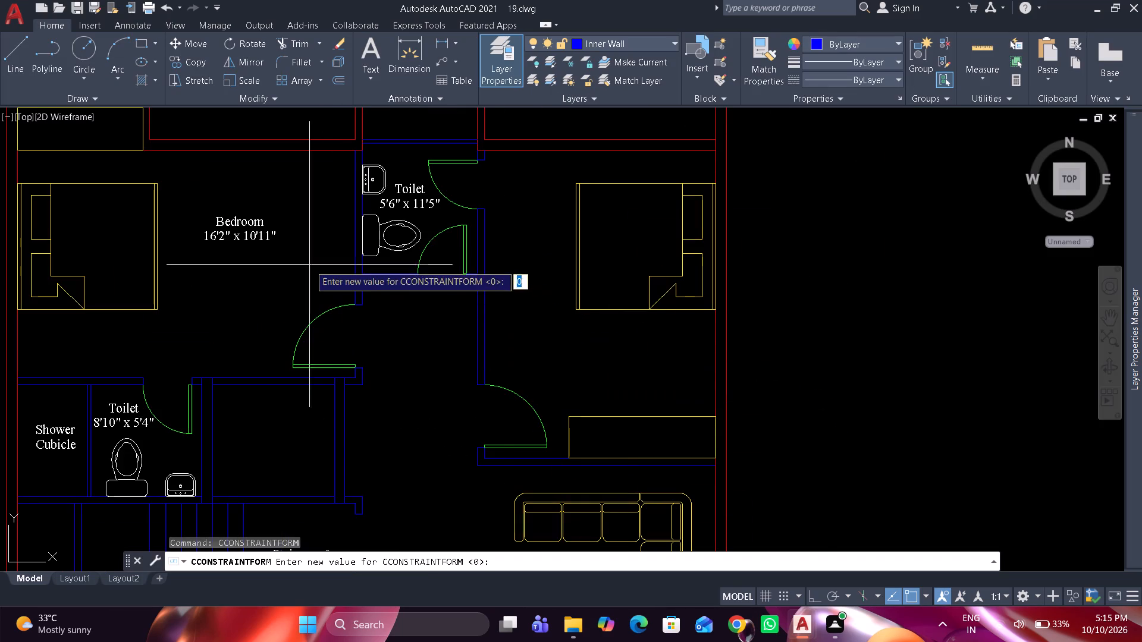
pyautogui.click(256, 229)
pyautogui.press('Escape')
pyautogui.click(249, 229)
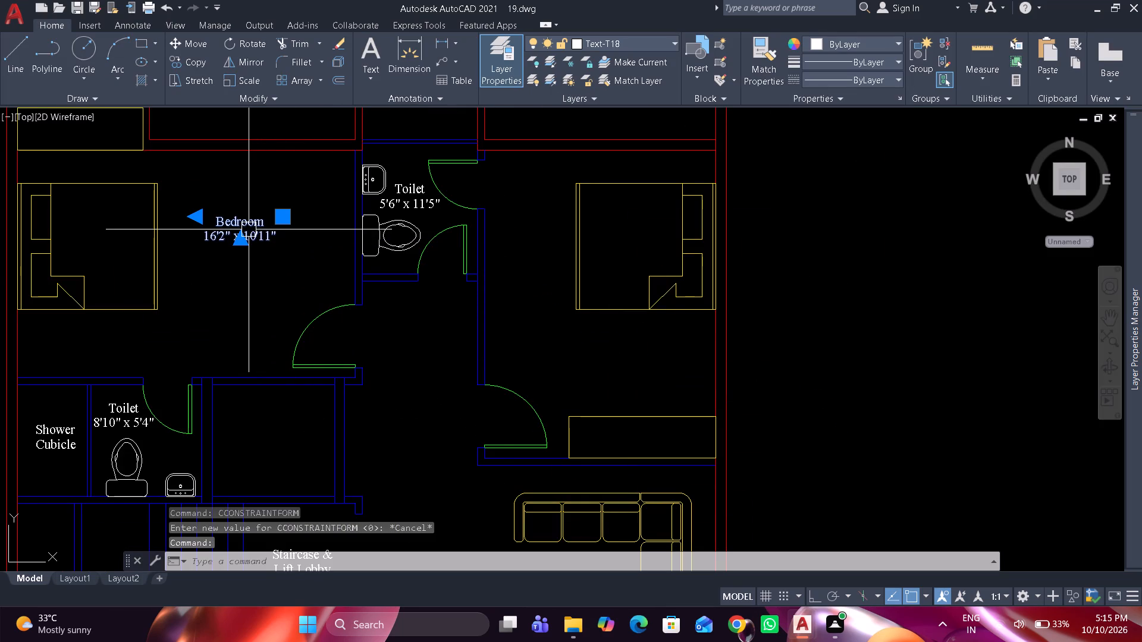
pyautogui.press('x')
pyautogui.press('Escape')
# Copy the 16'2" x 10'11" Bedroom label into the unlabelled bedroom on the plan's right side, below the bed.
pyautogui.write('co')
pyautogui.press('space')
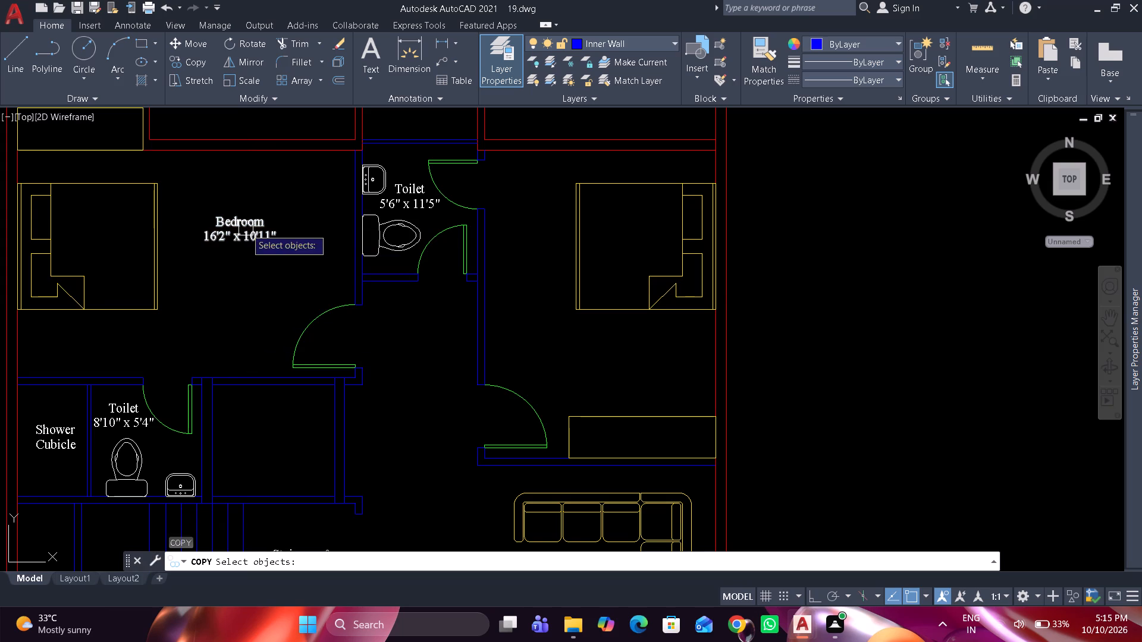
pyautogui.click(245, 228)
pyautogui.press('space')
pyautogui.click(240, 225)
pyautogui.scroll(1, 638, 374)
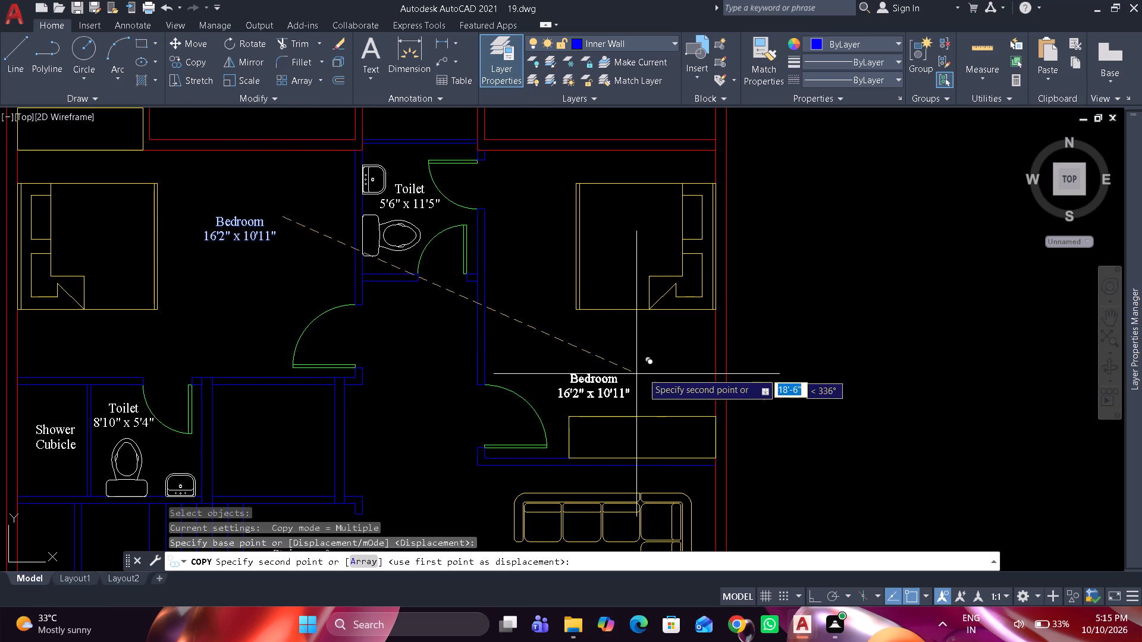
pyautogui.click(666, 335)
pyautogui.press('space')
# Replace the size line in the copied Bedroom label with 11'1"x 14'0" and finish editing.
pyautogui.click(616, 339)
pyautogui.doubleClick(576, 362)
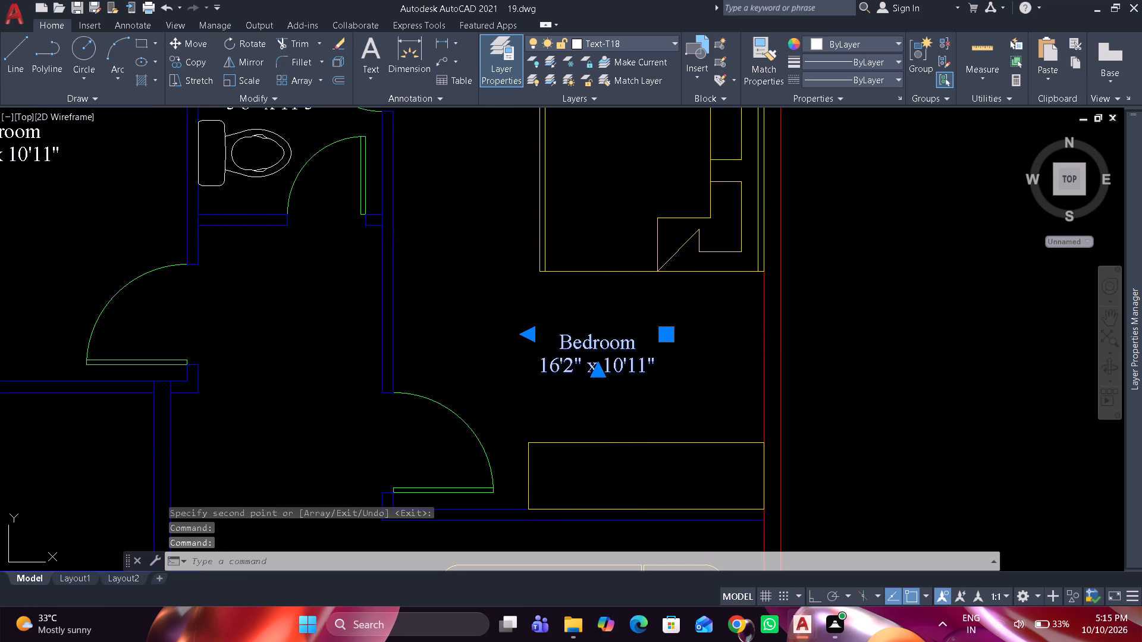
pyautogui.click(523, 374)
pyautogui.moveTo(536, 366); pyautogui.dragTo(744, 376)
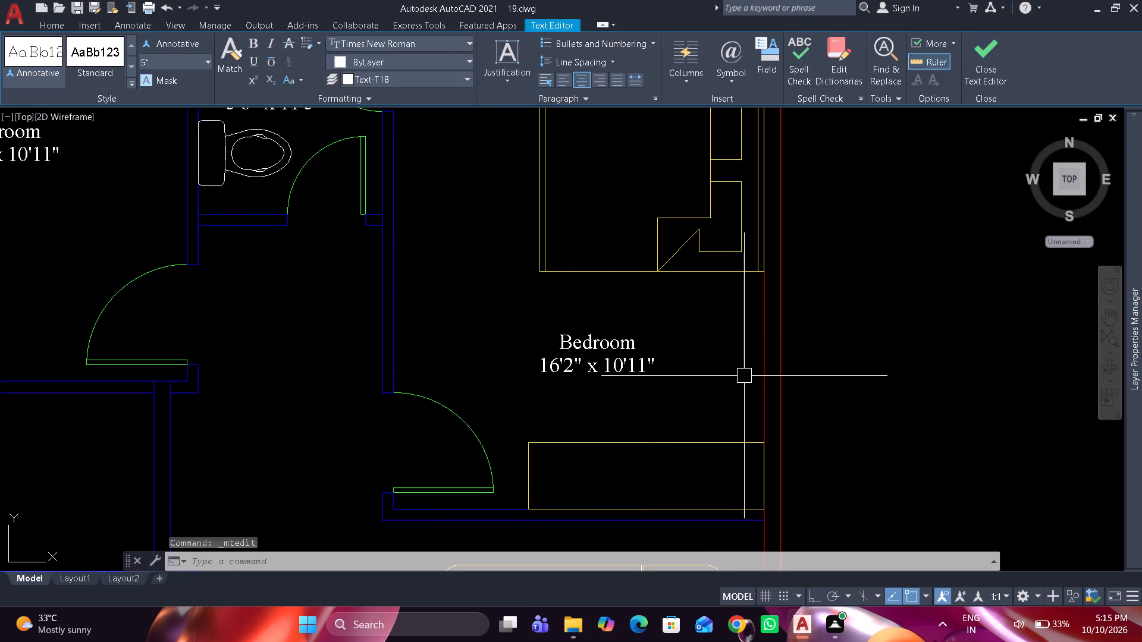
pyautogui.moveTo(744, 376); pyautogui.dragTo(717, 376)
pyautogui.doubleClick(608, 370)
pyautogui.scroll(2, 576, 366)
pyautogui.press('space')
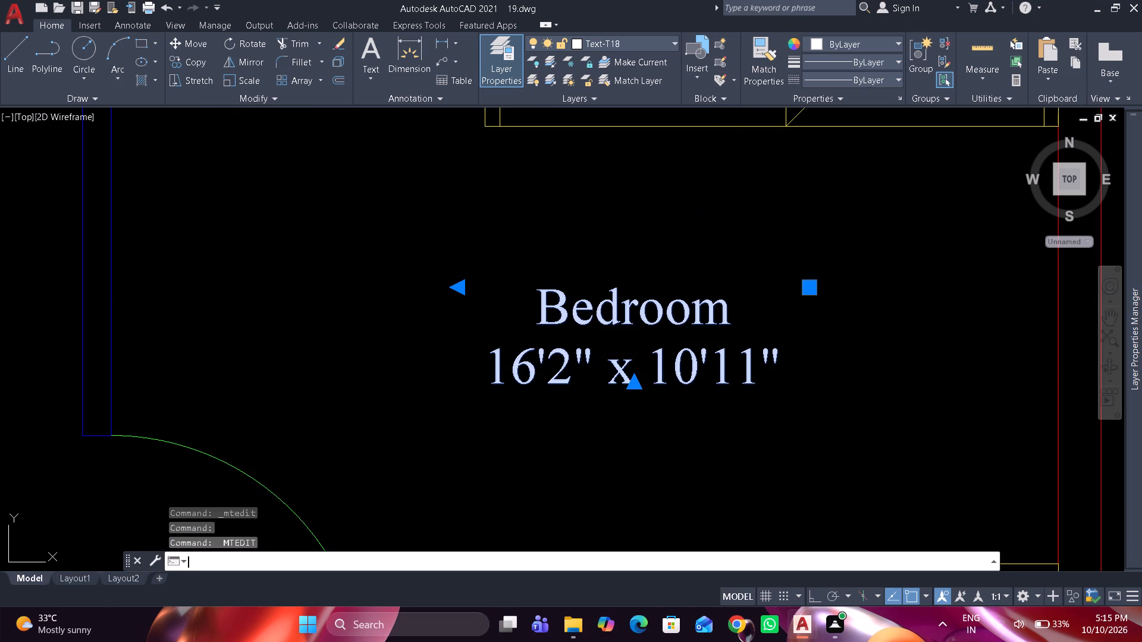
pyautogui.moveTo(487, 366); pyautogui.dragTo(829, 382)
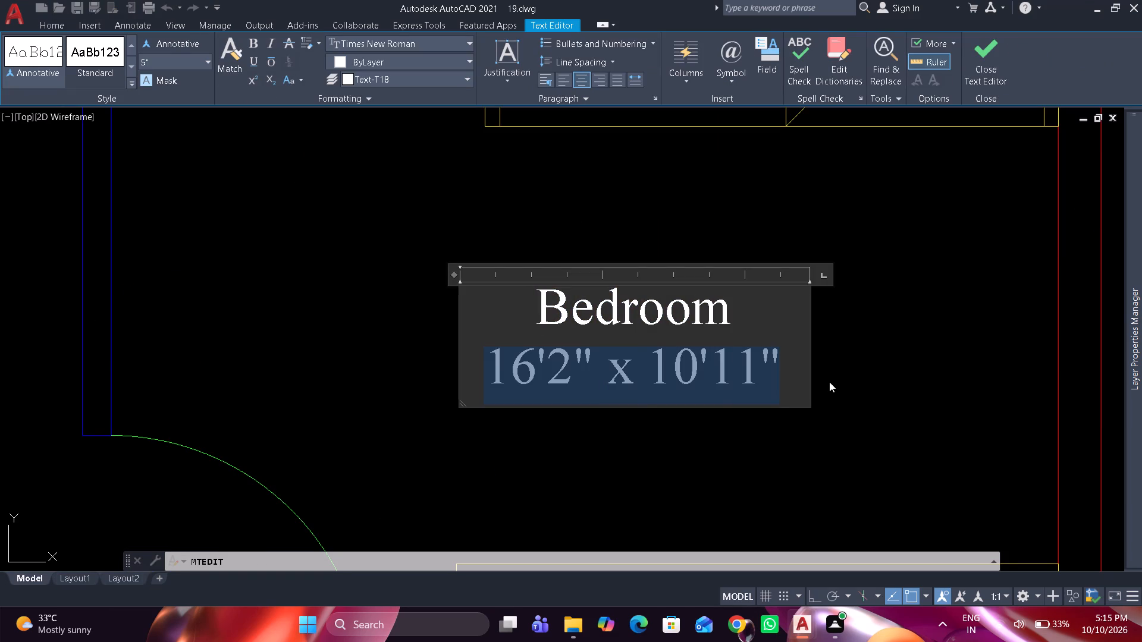
pyautogui.write('11')
pyautogui.write('\'1"x')
pyautogui.press('space')
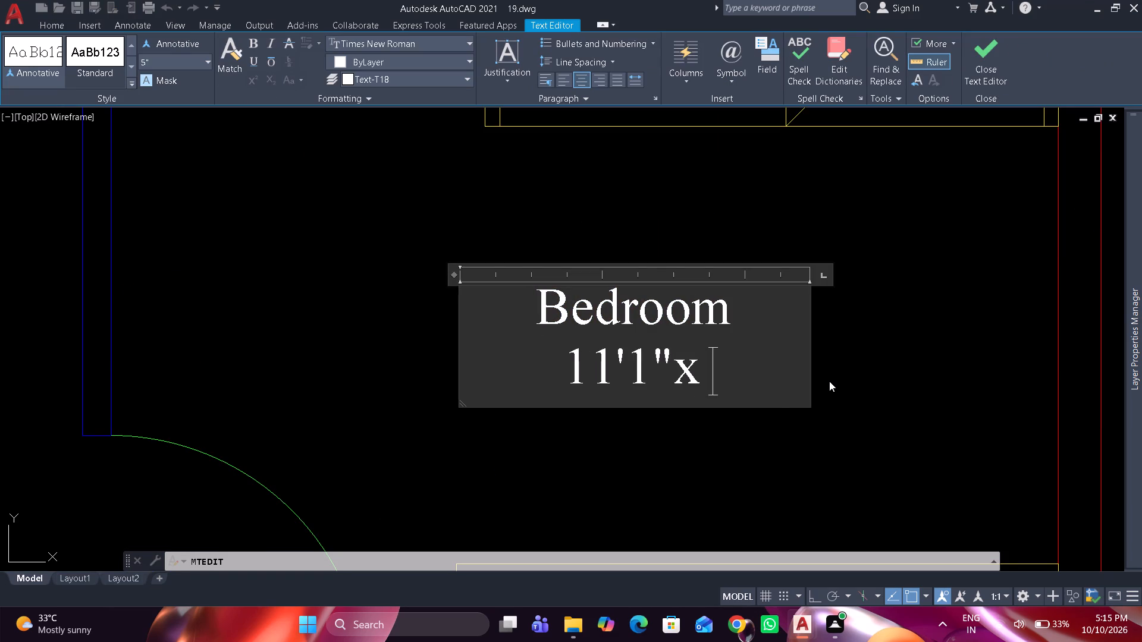
pyautogui.press('space')
pyautogui.press('BackSpace')
pyautogui.press('1')
pyautogui.press('4')
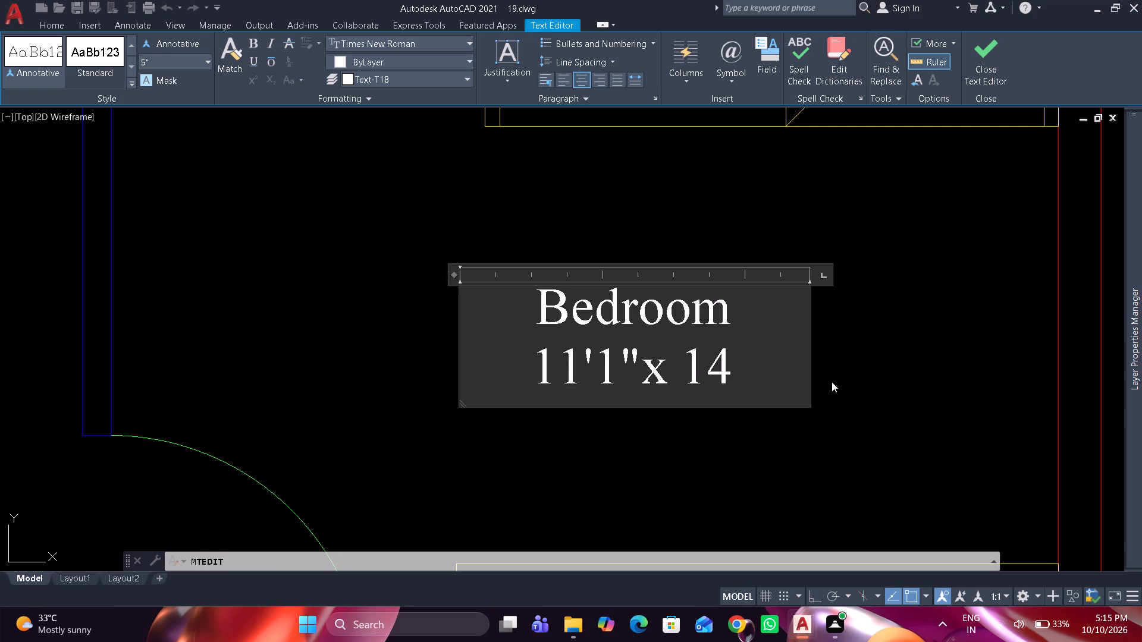
pyautogui.write('\'0"')
pyautogui.click(802, 472)
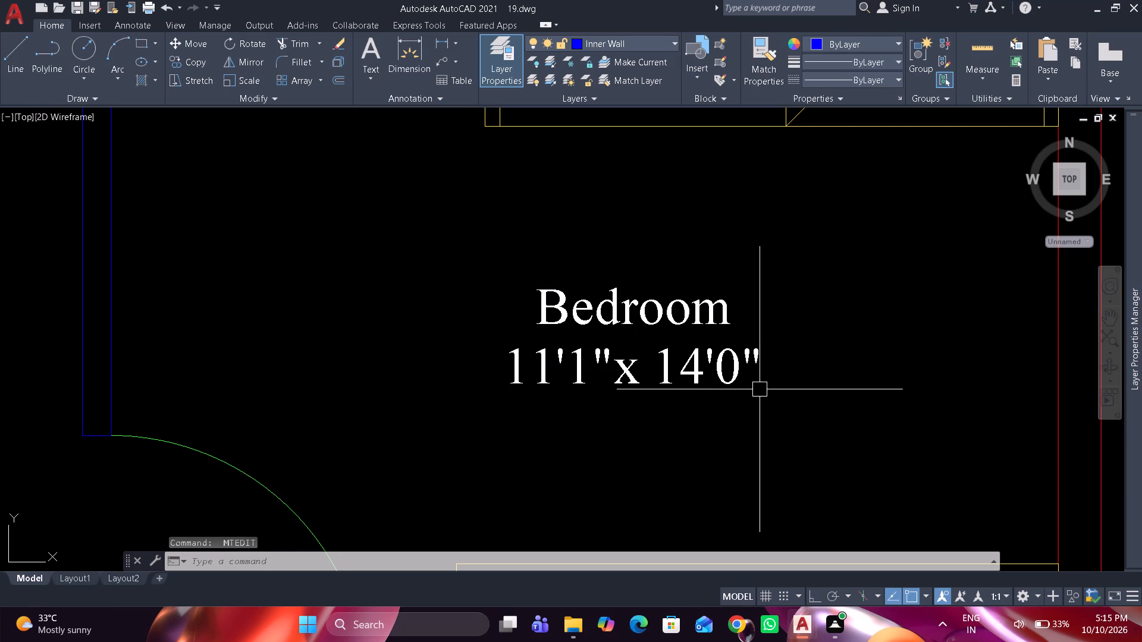
# Correct the second dimension in the copied Bedroom label to 14'9".
pyautogui.doubleClick(738, 370)
pyautogui.click(738, 370)
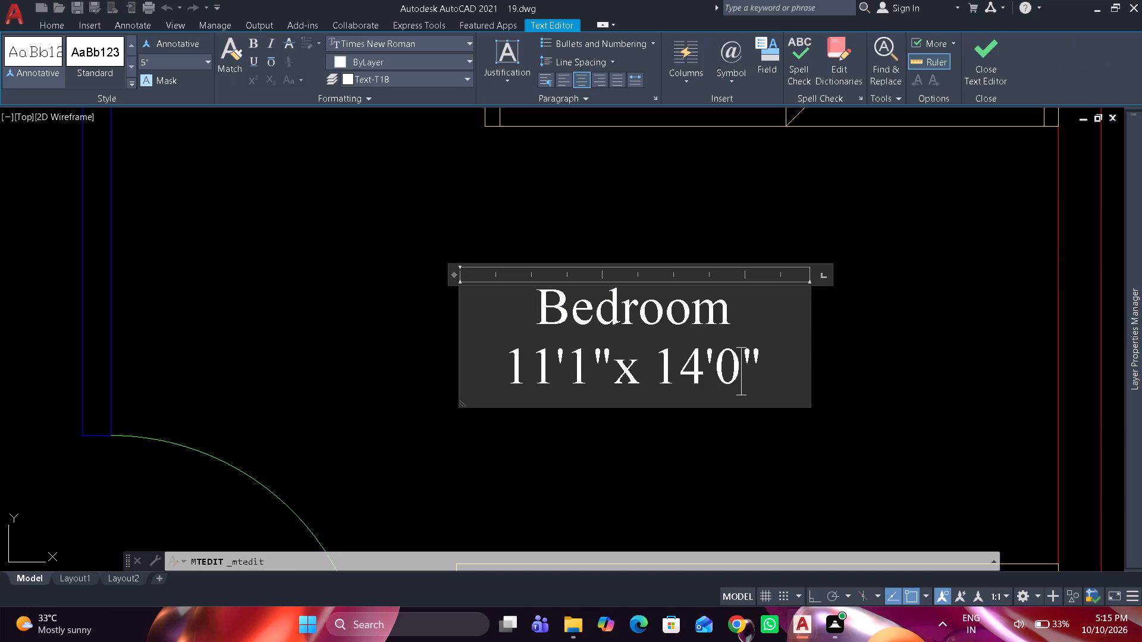
pyautogui.press('BackSpace')
pyautogui.press('9')
pyautogui.click(765, 424)
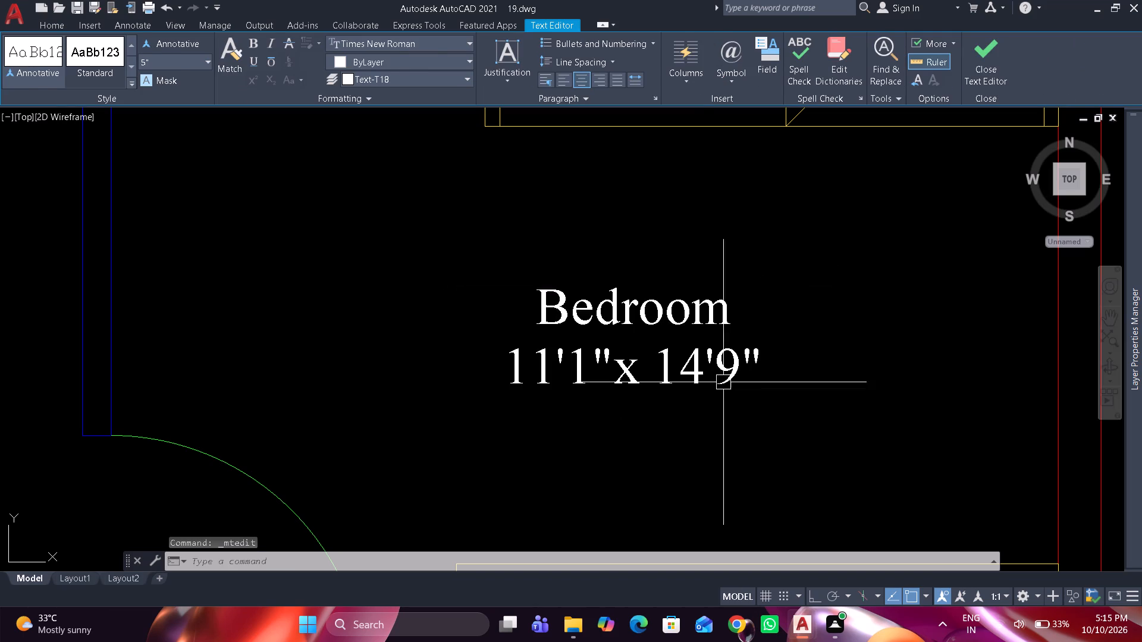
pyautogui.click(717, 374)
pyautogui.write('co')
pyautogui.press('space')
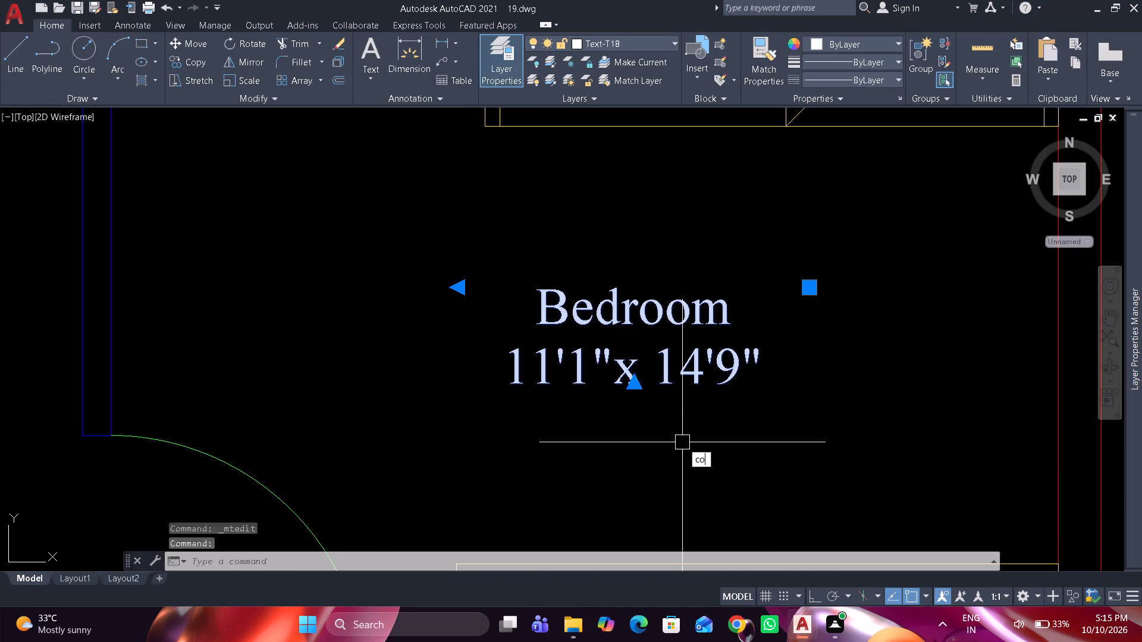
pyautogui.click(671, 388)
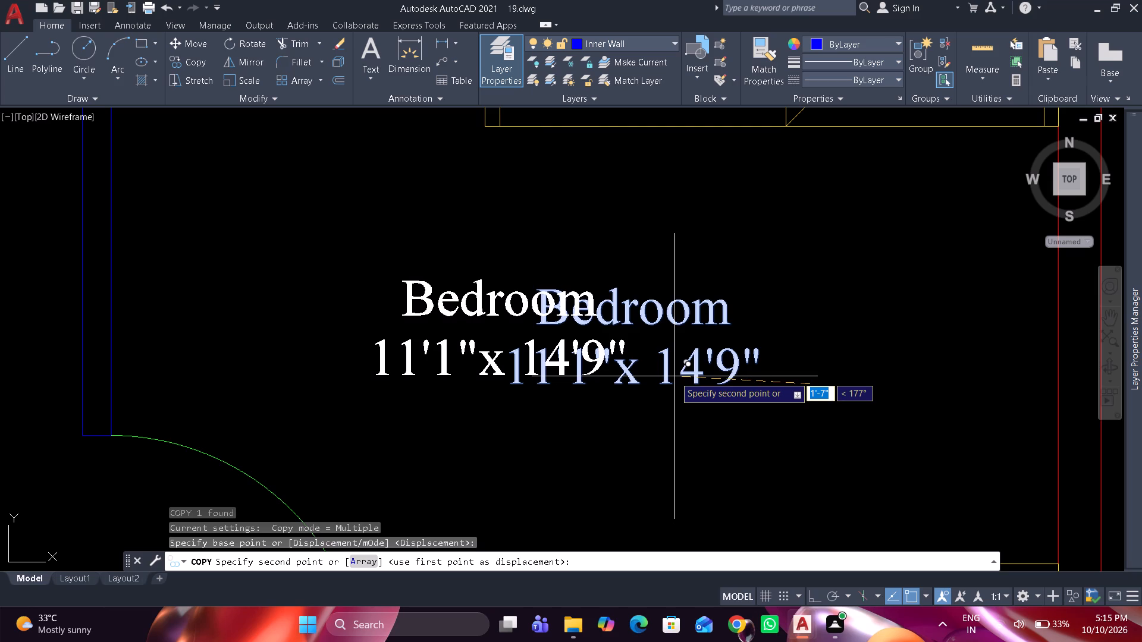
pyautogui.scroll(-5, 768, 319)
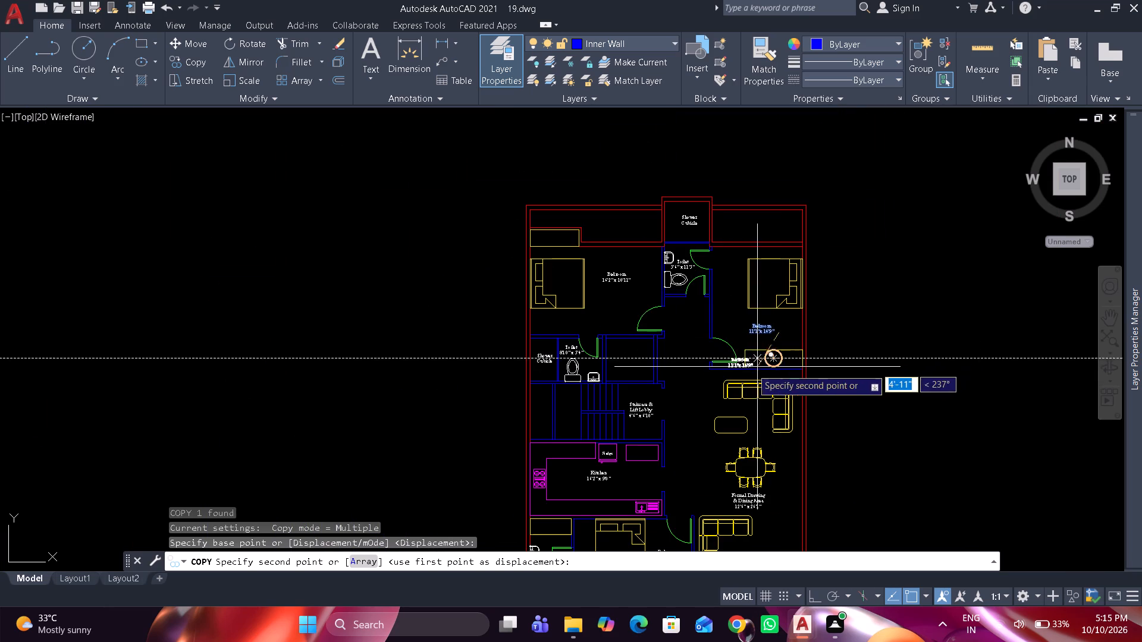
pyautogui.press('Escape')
# Copy the 16'2" x 10'11" Bedroom label into the yellow wardrobe rectangle above that bedroom's bed.
pyautogui.scroll(1, 689, 225)
pyautogui.scroll(1, 532, 267)
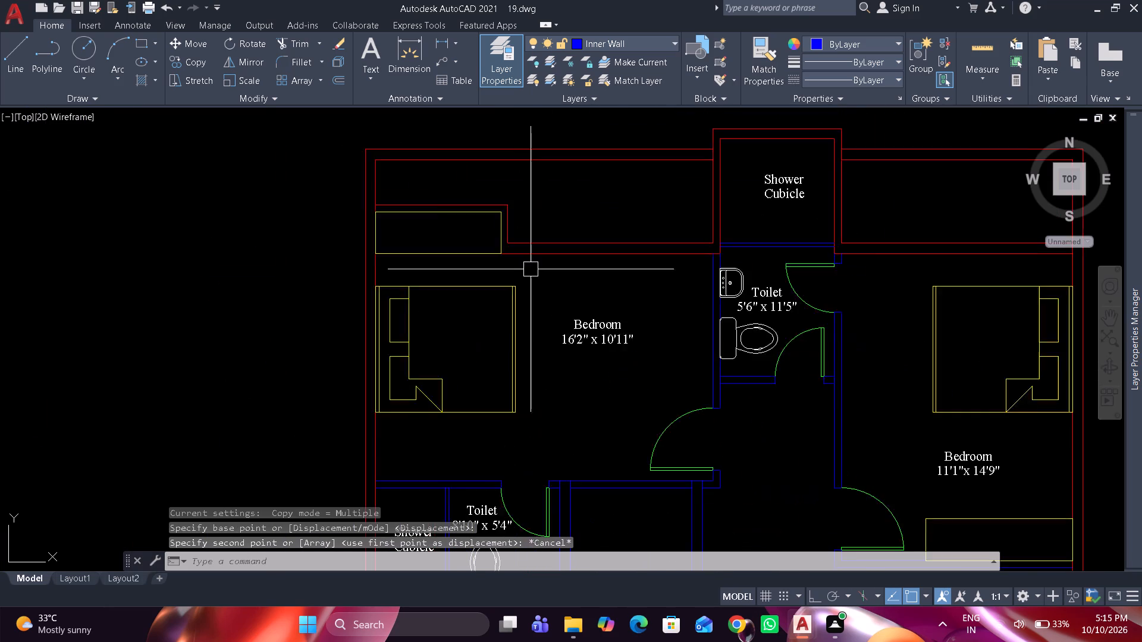
pyautogui.scroll(1, 531, 271)
pyautogui.click(642, 348)
pyautogui.write('co')
pyautogui.press('space')
pyautogui.click(642, 355)
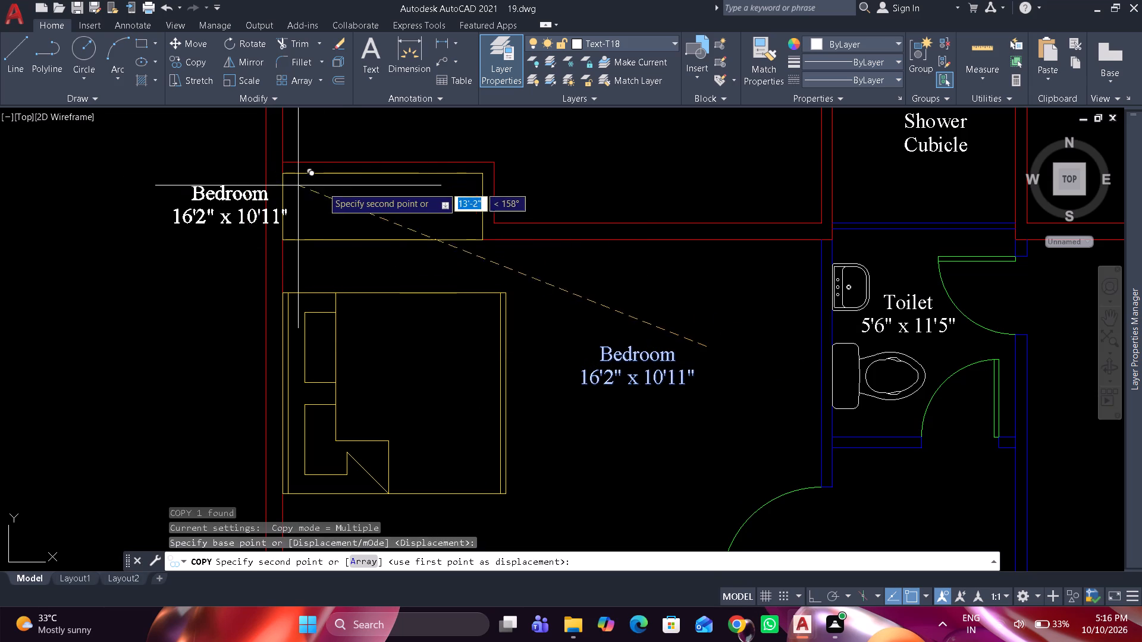
pyautogui.scroll(2, 359, 191)
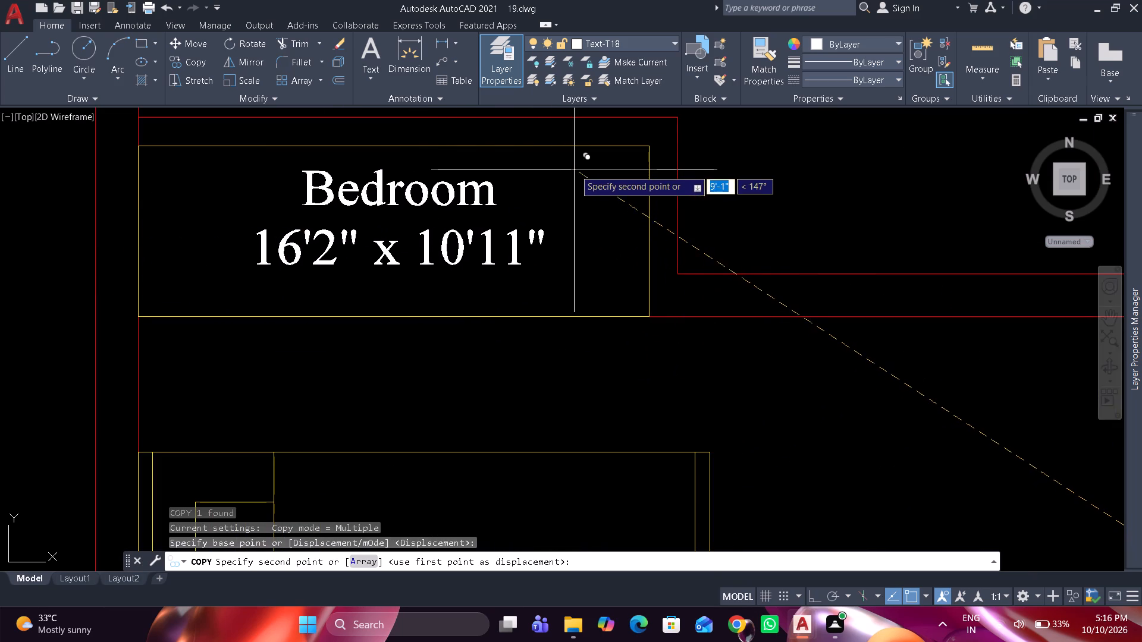
pyautogui.click(577, 170)
pyautogui.press('space')
# Replace all the text of the label inside the wardrobe rectangle with "Wardrobe".
pyautogui.doubleClick(457, 202)
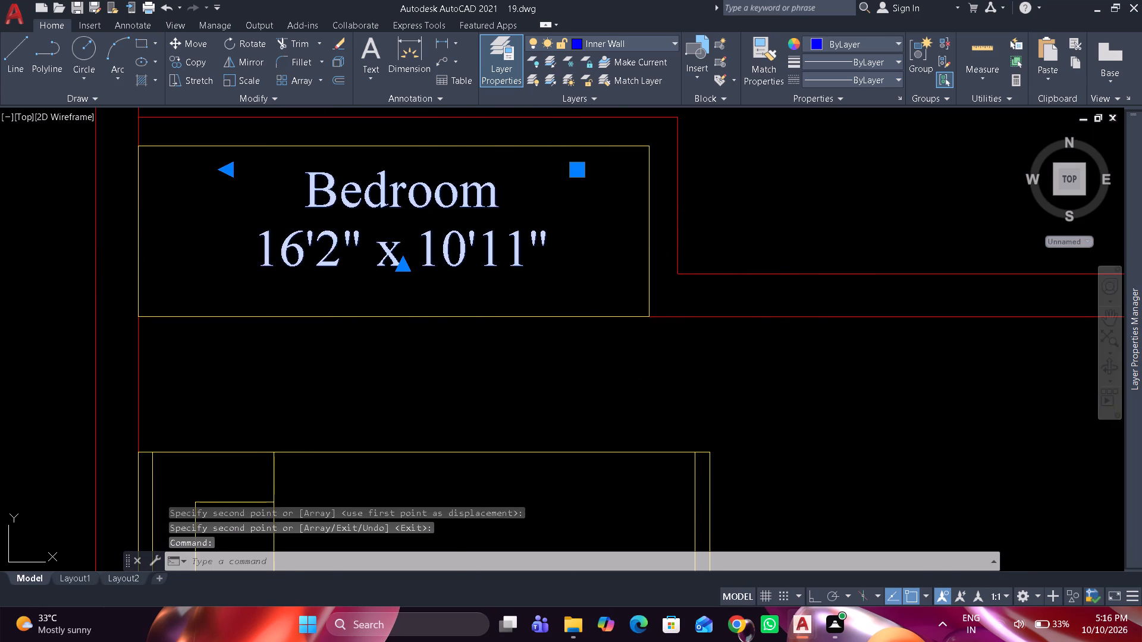
pyautogui.hotkey('ctrl', 'a')
pyautogui.write('Ward')
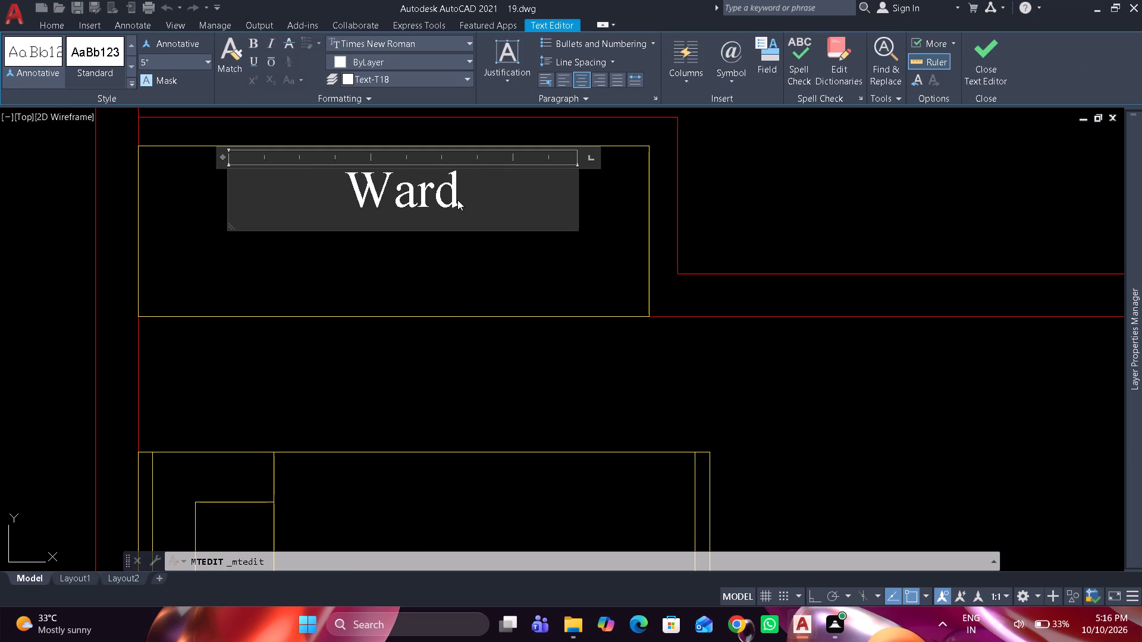
pyautogui.write('robe')
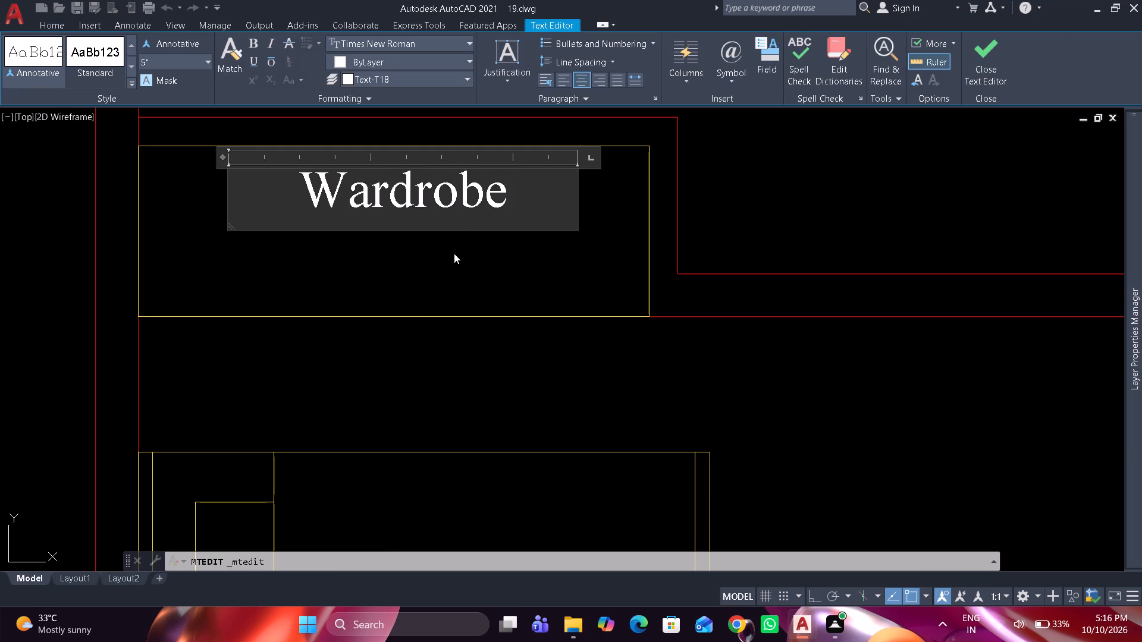
pyautogui.click(454, 253)
# Move the Wardrobe label down so it sits near the middle of its rectangle.
pyautogui.click(430, 193)
pyautogui.moveTo(423, 185); pyautogui.dragTo(430, 209)
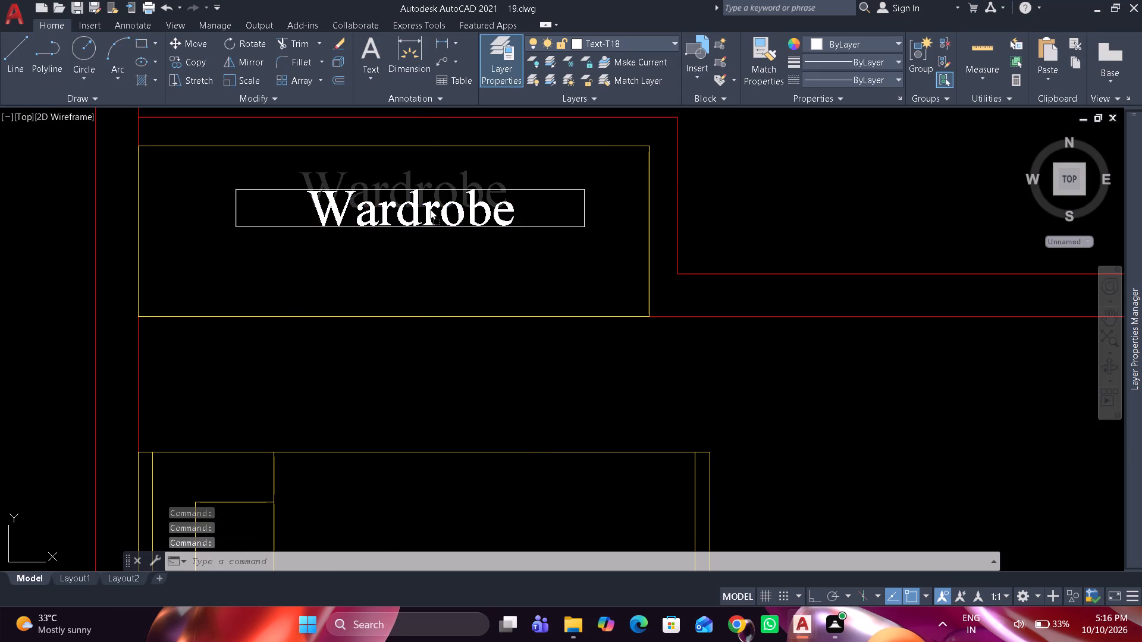
pyautogui.moveTo(430, 209); pyautogui.dragTo(418, 218)
# Copy the Wardrobe label into the yellow rectangle below the 11'1" x 14'9" Bedroom label.
pyautogui.click(418, 218)
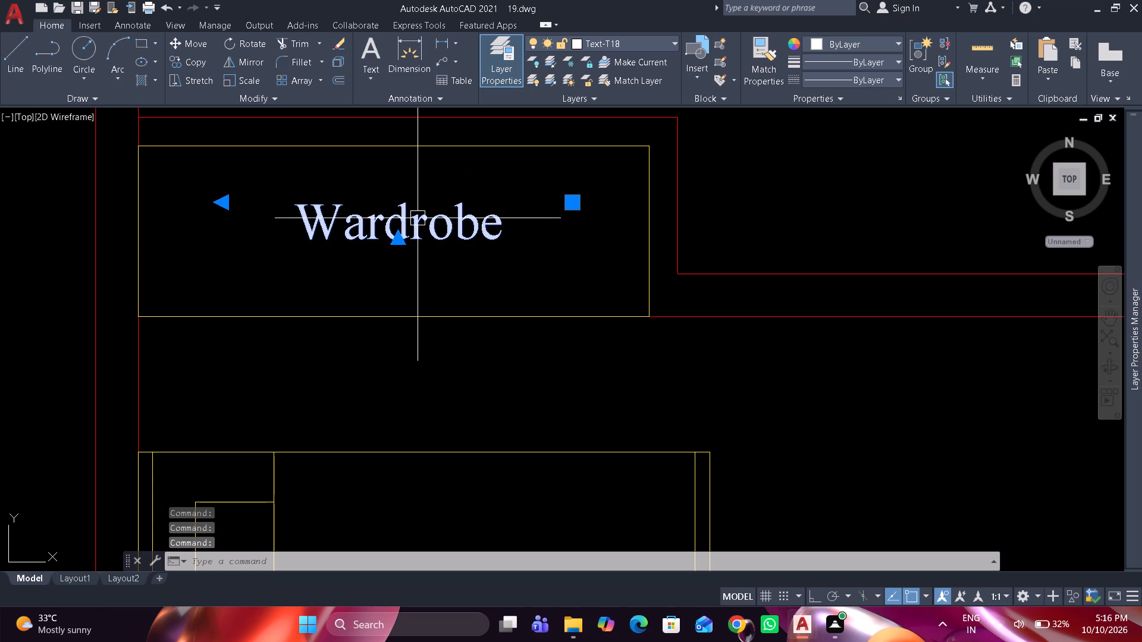
pyautogui.write('co')
pyautogui.press('space')
pyautogui.click(401, 223)
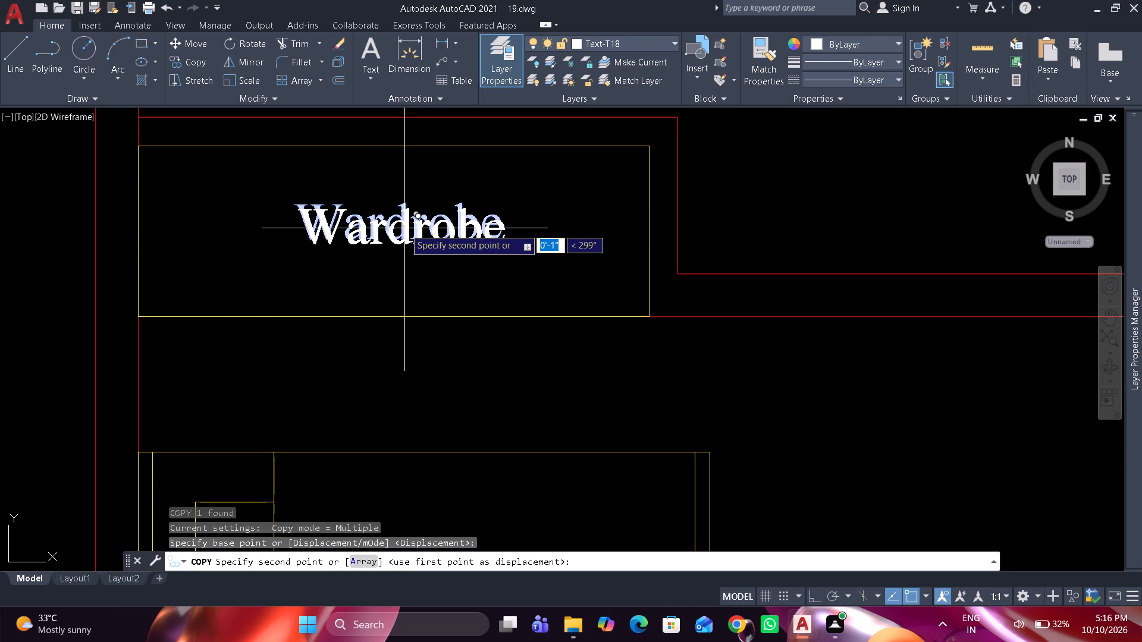
pyautogui.scroll(-3, 501, 257)
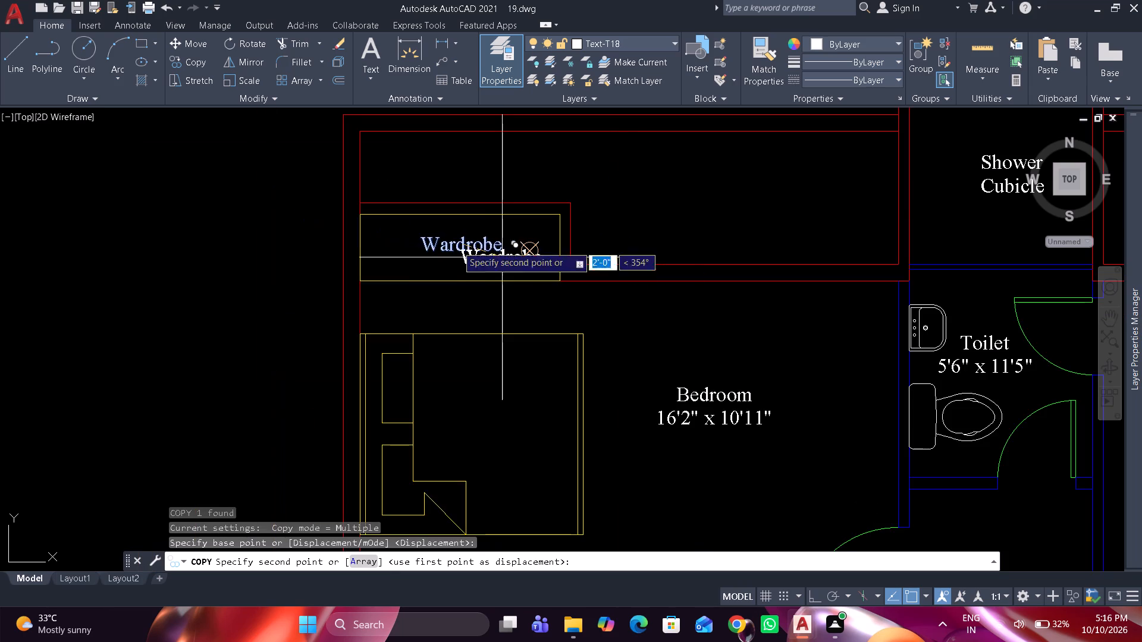
pyautogui.scroll(-2, 125, 199)
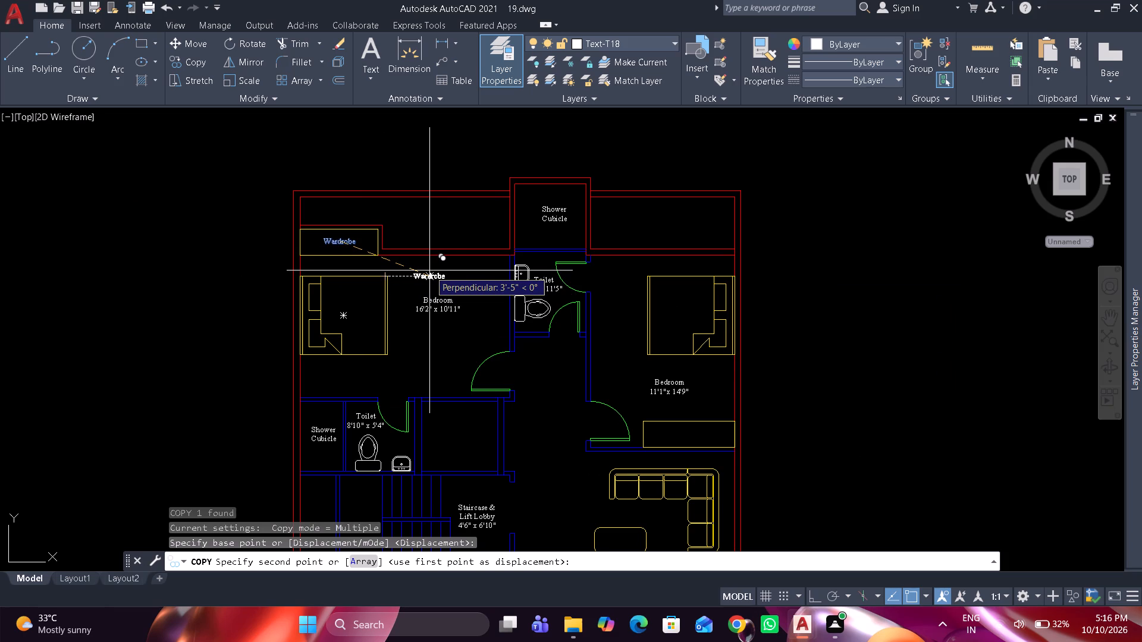
pyautogui.scroll(-3, 621, 256)
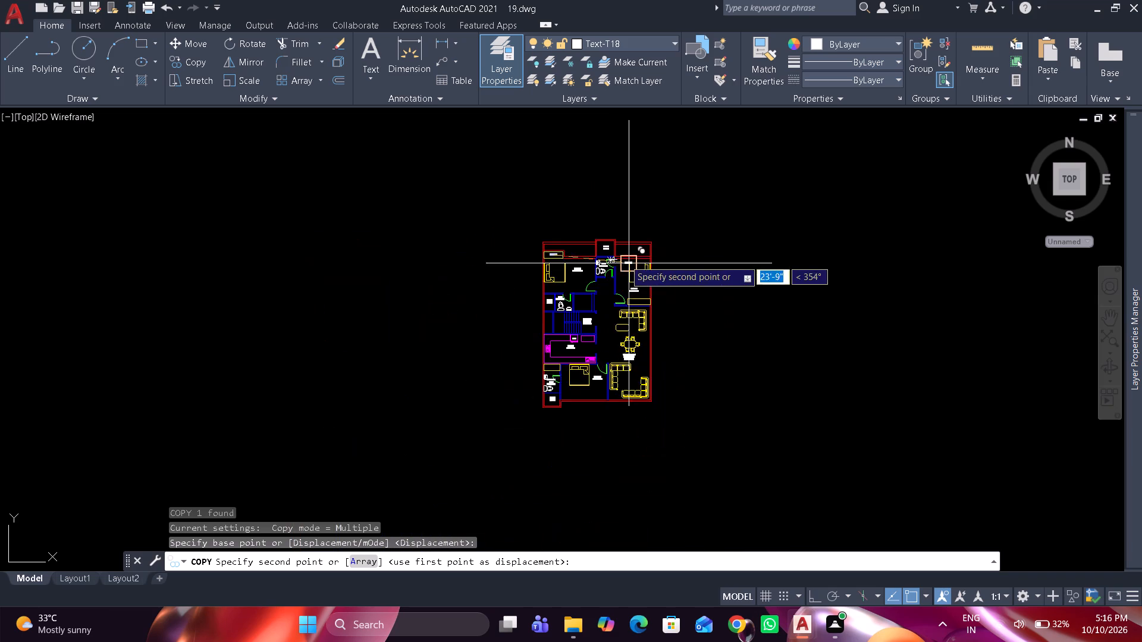
pyautogui.moveTo(625, 260); pyautogui.dragTo(543, 241, button='middle')
pyautogui.scroll(8, 569, 278)
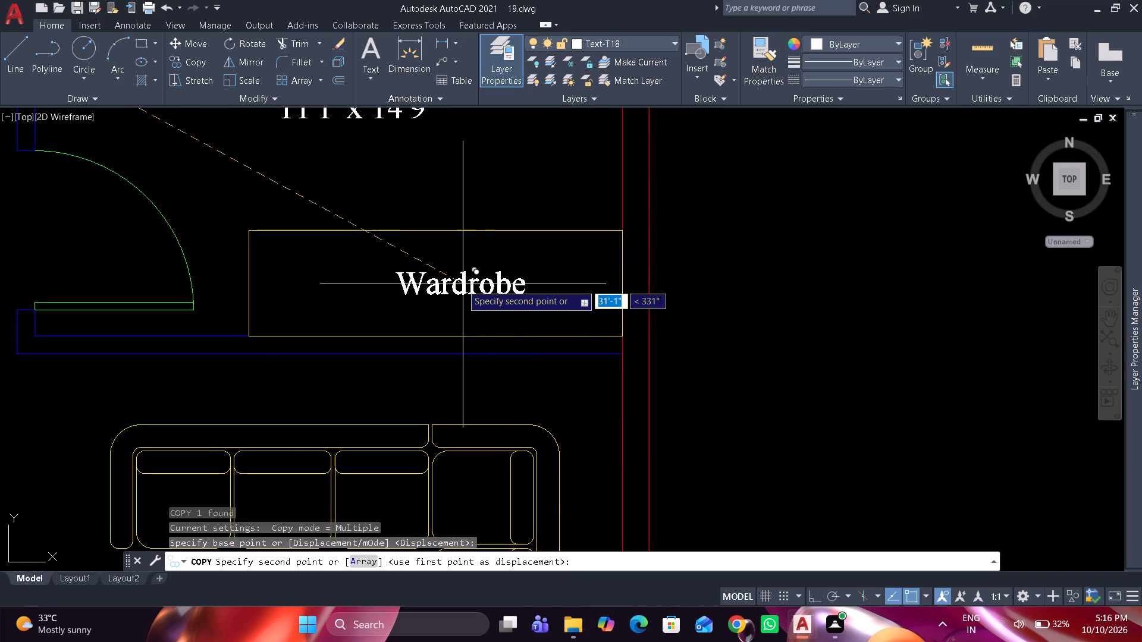
pyautogui.moveTo(438, 280); pyautogui.dragTo(437, 275)
# Place another copy of the Wardrobe label in the yellow rectangle above the Dressing & Toilet.
pyautogui.scroll(-5, 481, 190)
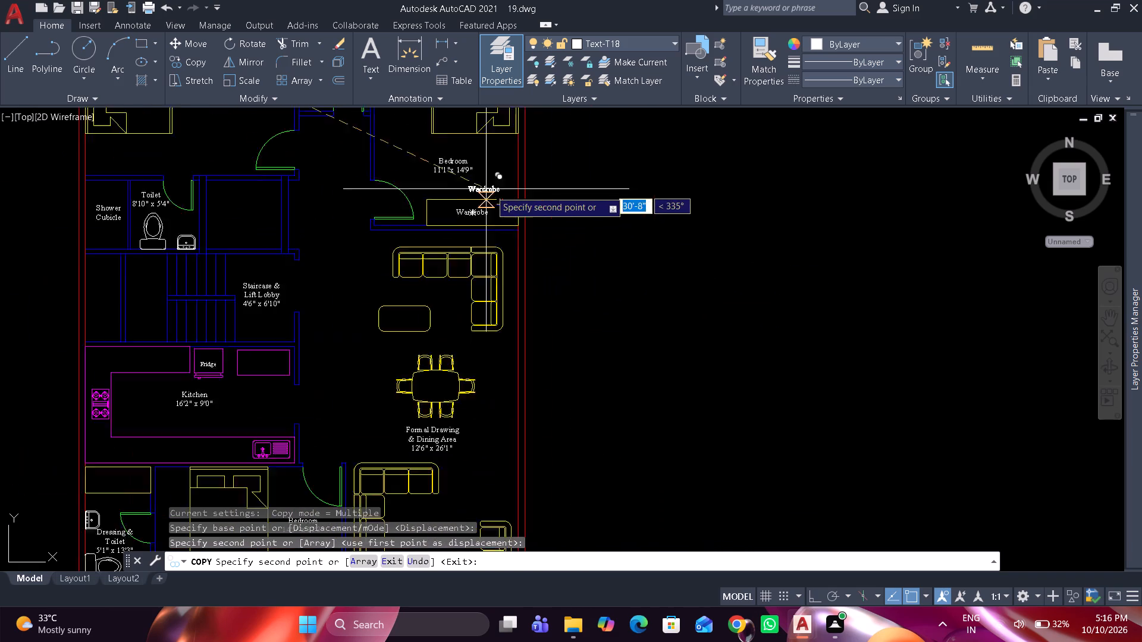
pyautogui.scroll(-1, 490, 190)
pyautogui.scroll(2, 426, 297)
pyautogui.scroll(5, 360, 211)
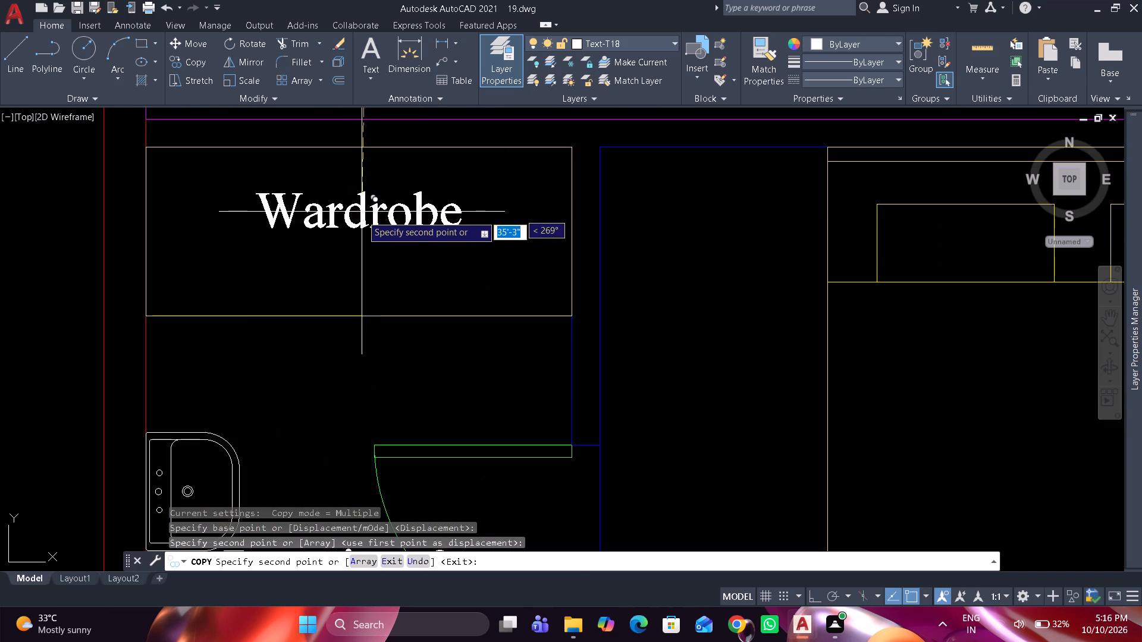
pyautogui.click(362, 231)
# Place a further copy of the Wardrobe label in the magenta kitchen rectangle beside the fridge and finish copying.
pyautogui.scroll(-4, 424, 194)
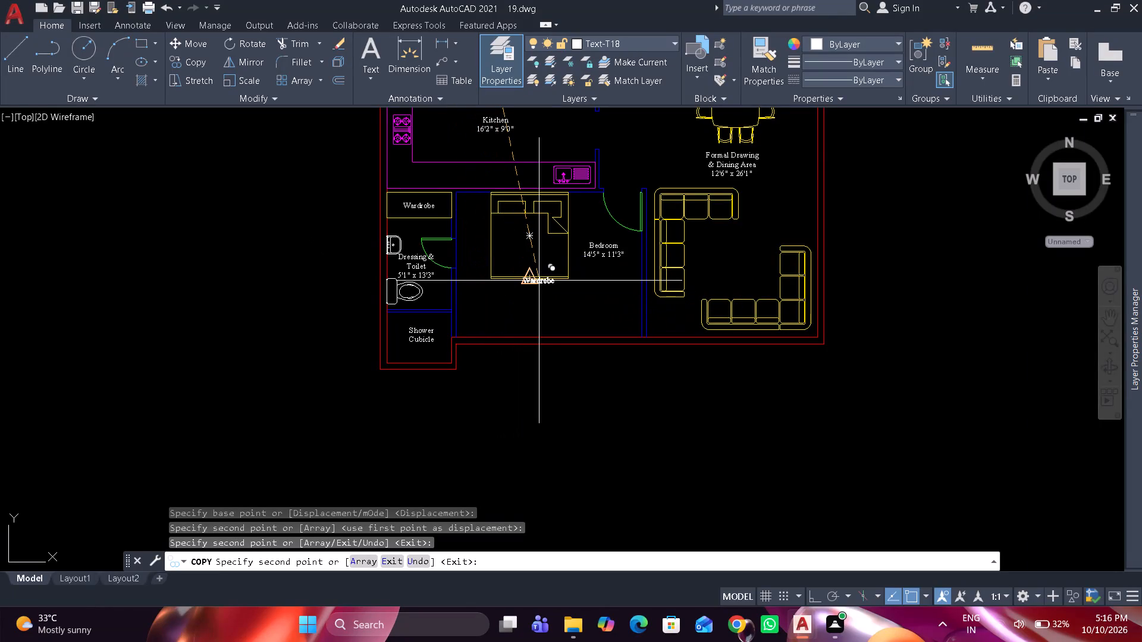
pyautogui.scroll(-1, 560, 325)
pyautogui.scroll(2, 519, 207)
pyautogui.moveTo(516, 193); pyautogui.dragTo(520, 251, button='middle')
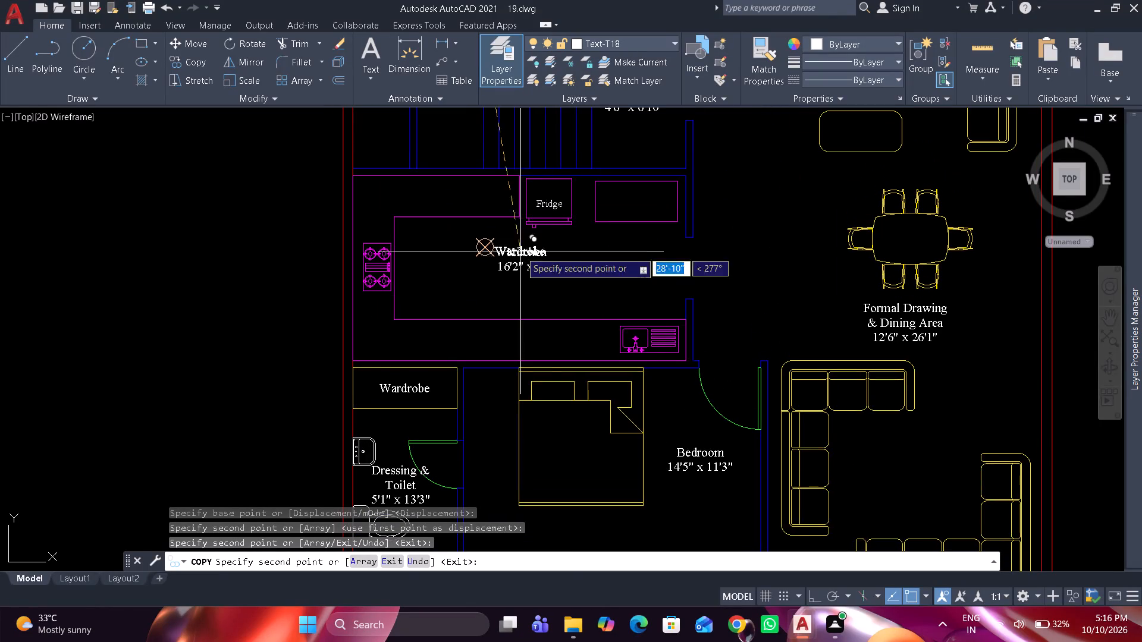
pyautogui.scroll(3, 637, 192)
pyautogui.click(639, 225)
pyautogui.press('space')
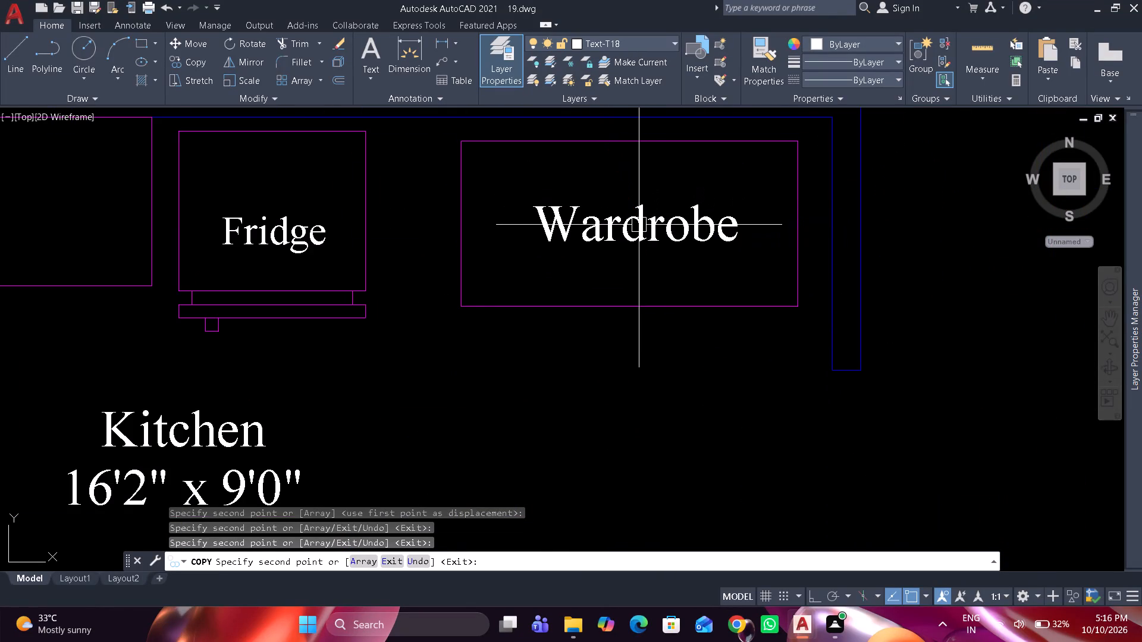
# Replace the text of the copied label beside the fridge with "Shelf".
pyautogui.doubleClick(639, 225)
pyautogui.hotkey('ctrl', 'a')
pyautogui.write('Sh')
pyautogui.write('el')
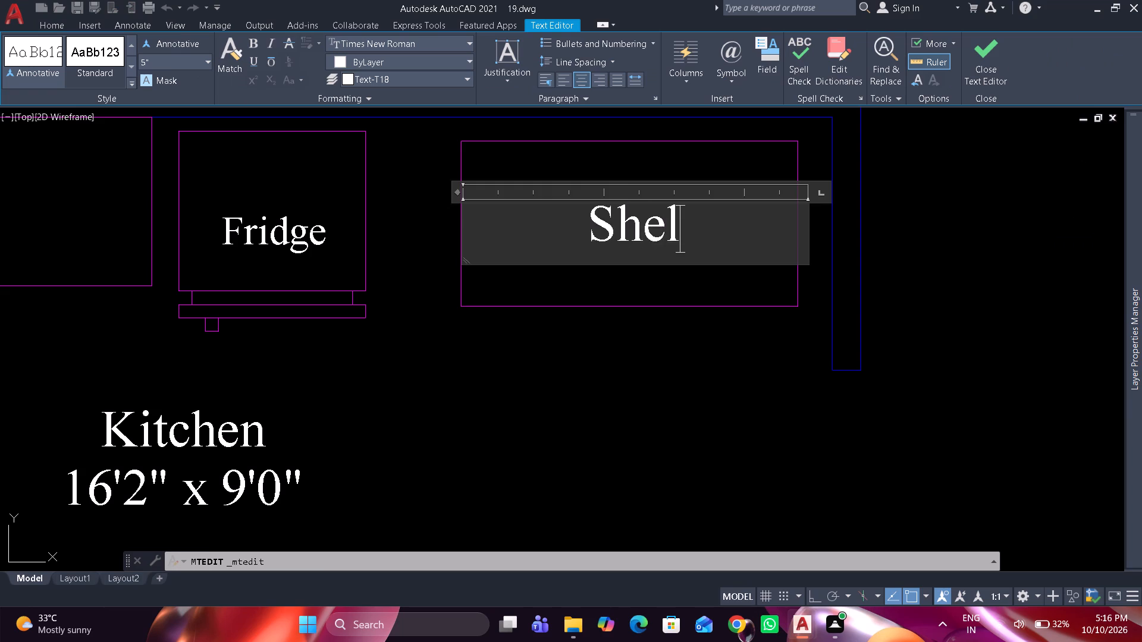
pyautogui.press('f')
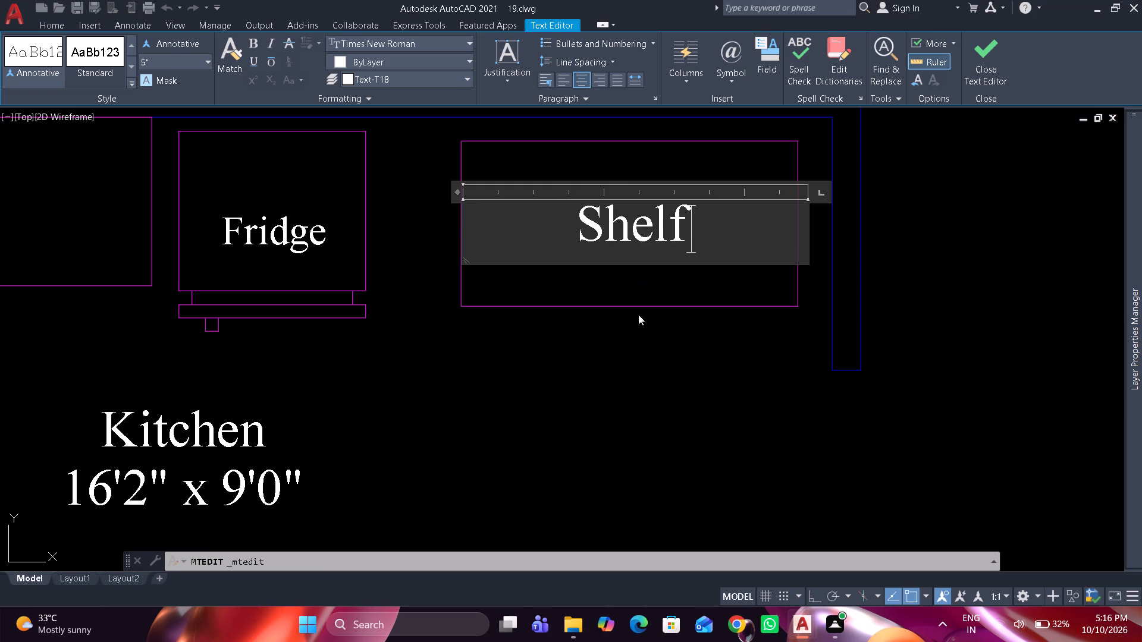
pyautogui.moveTo(633, 341); pyautogui.dragTo(628, 332)
pyautogui.middleClick(614, 256)
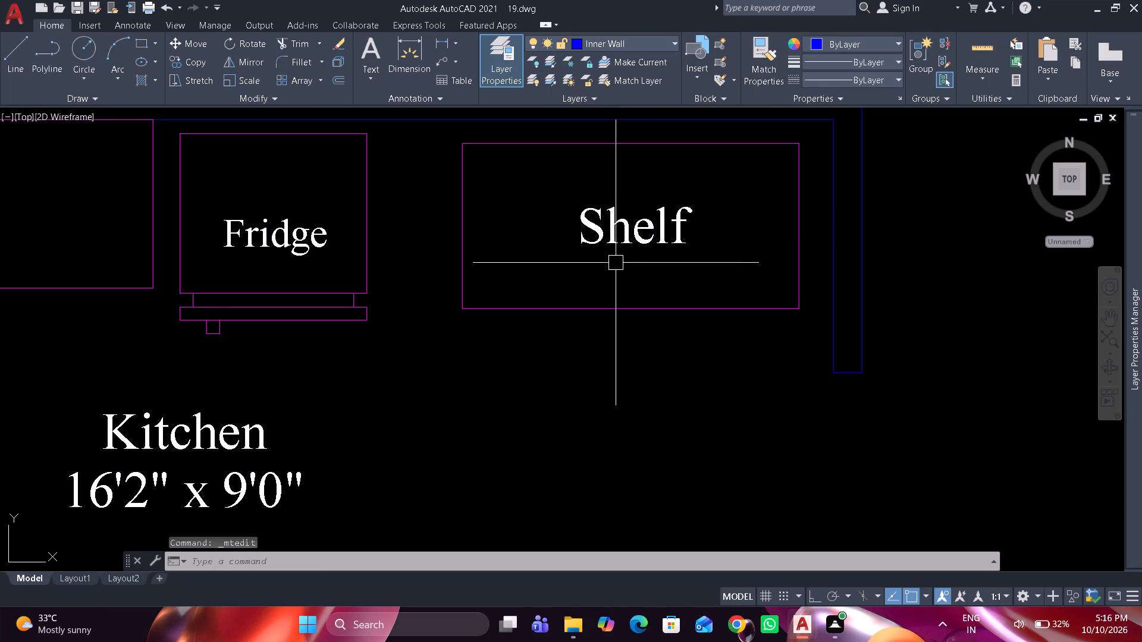
pyautogui.middleClick(616, 263)
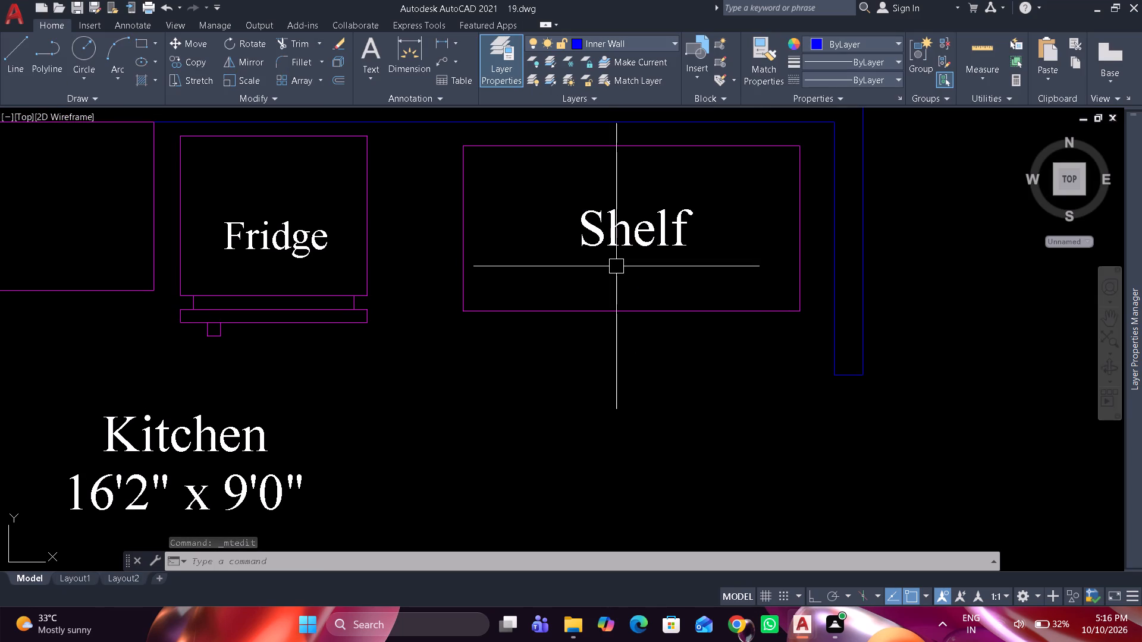
# Save the drawing.
pyautogui.hotkey('ctrl', 's')
pyautogui.write('z ed re')
pyautogui.press('space')
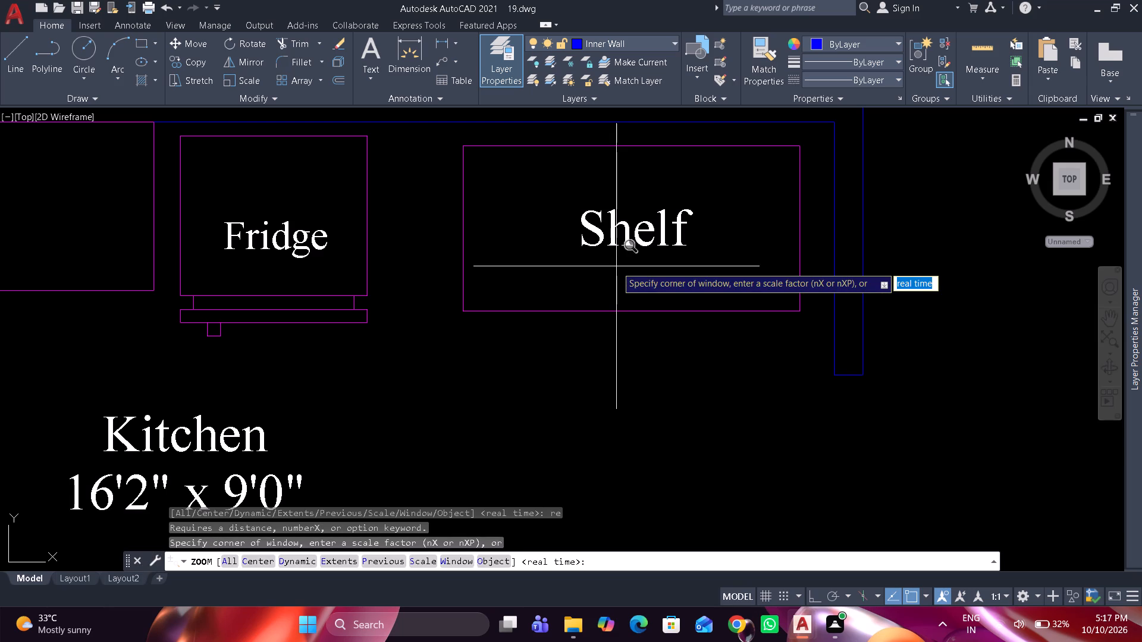
pyautogui.press('Escape')
pyautogui.press('Escape')
pyautogui.press('Escape')
pyautogui.press('Escape')
pyautogui.hotkey('ctrl', 's')
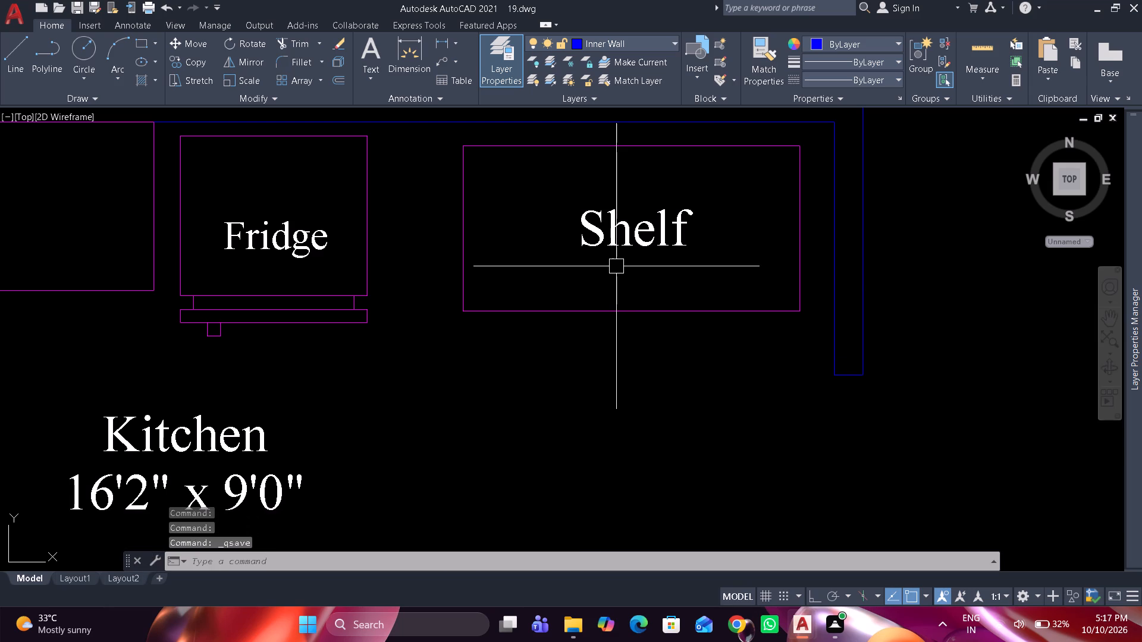
# Zoom to the extents of the drawing and regenerate it to view the whole floor plan.
pyautogui.write('z e')
pyautogui.press('space')
pyautogui.write('re')
pyautogui.press('space')
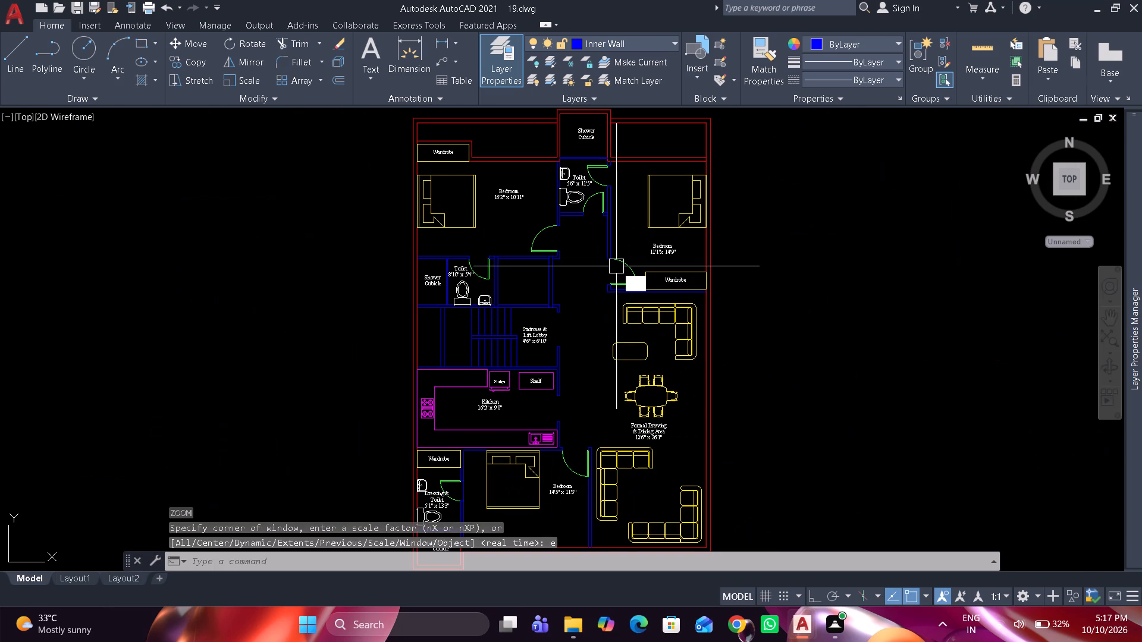
pyautogui.press('Escape')
pyautogui.press('Escape')
pyautogui.press('Escape')
pyautogui.press('Escape')
pyautogui.press('Escape')
pyautogui.press('Escape')
pyautogui.press('Escape')
pyautogui.scroll(-1, 611, 265)
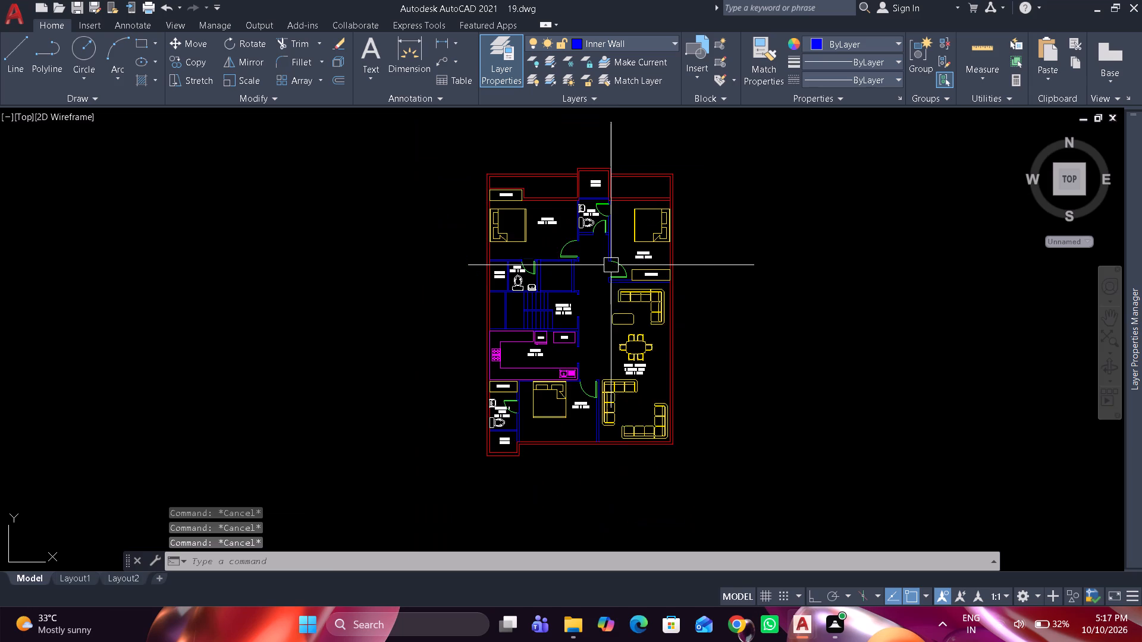
pyautogui.moveTo(611, 265); pyautogui.dragTo(623, 284, button='middle')
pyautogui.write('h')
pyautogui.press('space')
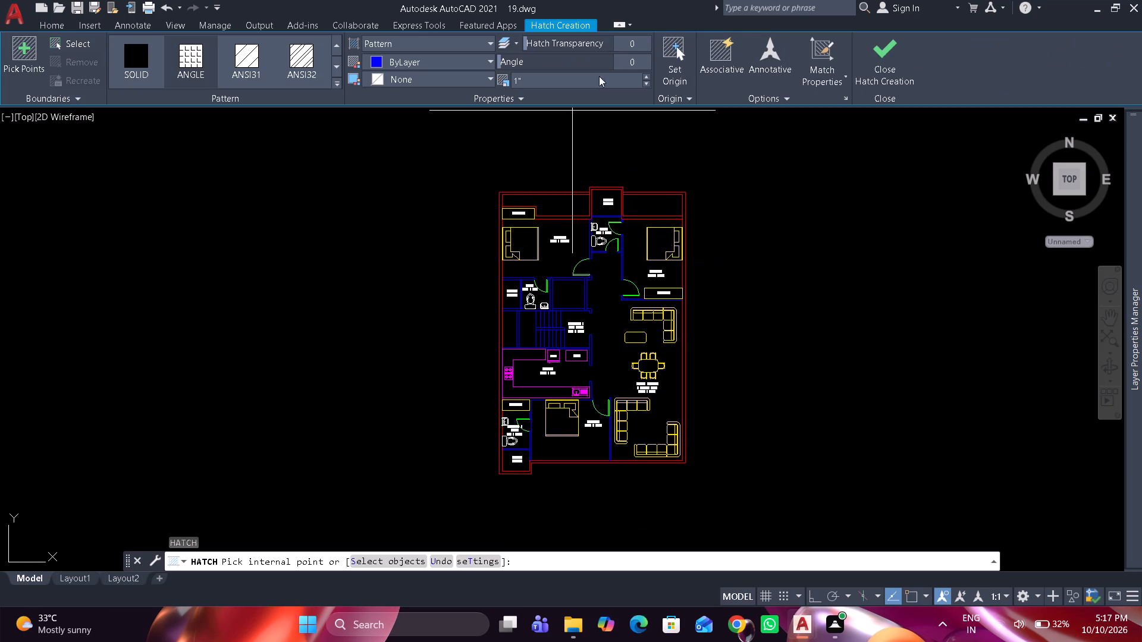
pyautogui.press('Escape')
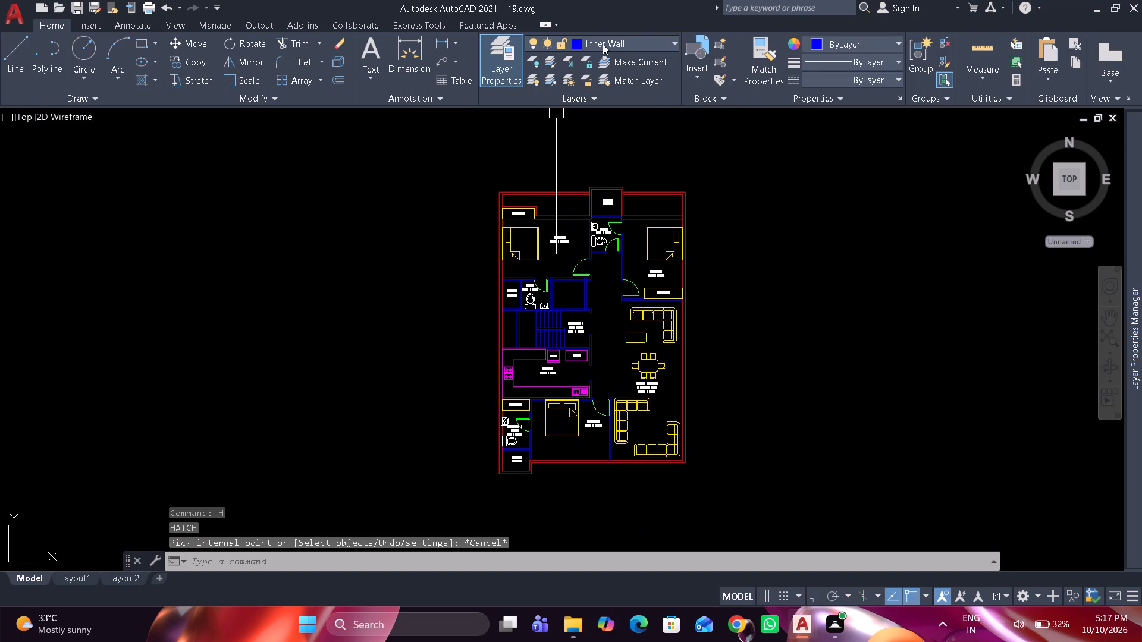
# Make layer 0 the current layer.
pyautogui.click(603, 44)
pyautogui.click(601, 55)
# Hatch the outer walls, including those around the upper Shower Cubicle, with a Solid fill in Red.
pyautogui.scroll(1, 550, 205)
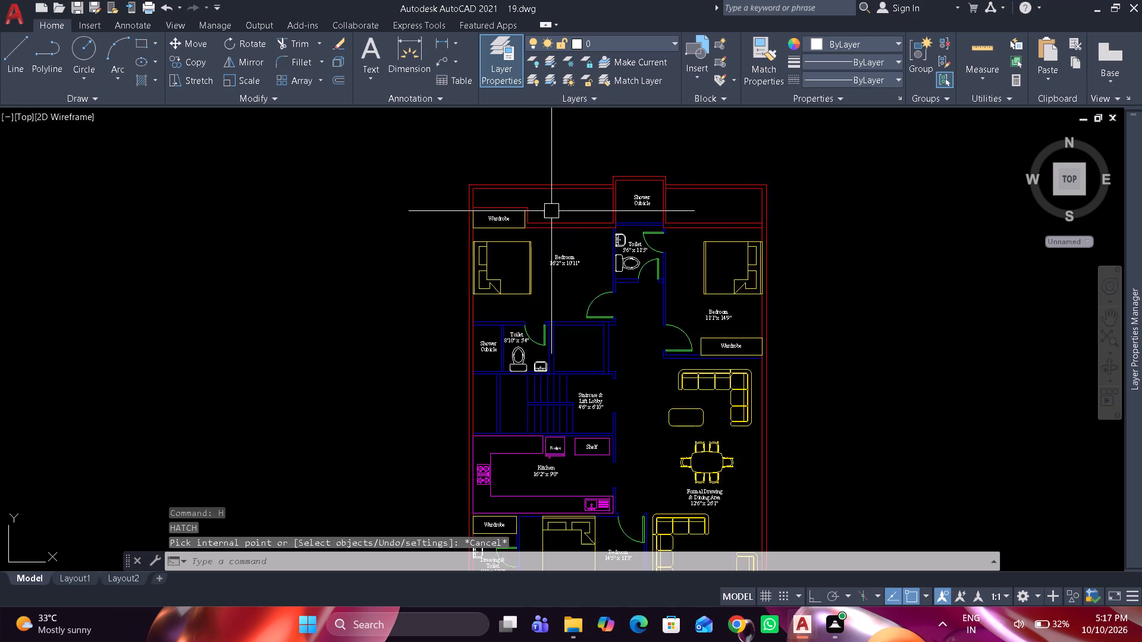
pyautogui.scroll(1, 551, 211)
pyautogui.scroll(1, 580, 329)
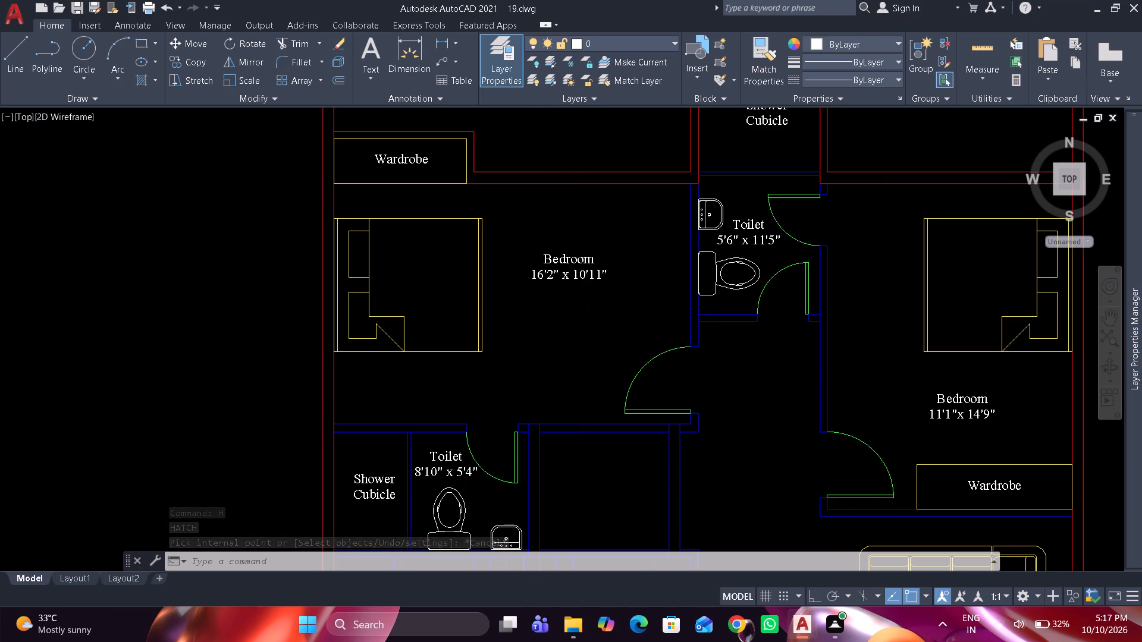
pyautogui.scroll(-1, 580, 329)
pyautogui.write('h')
pyautogui.press('space')
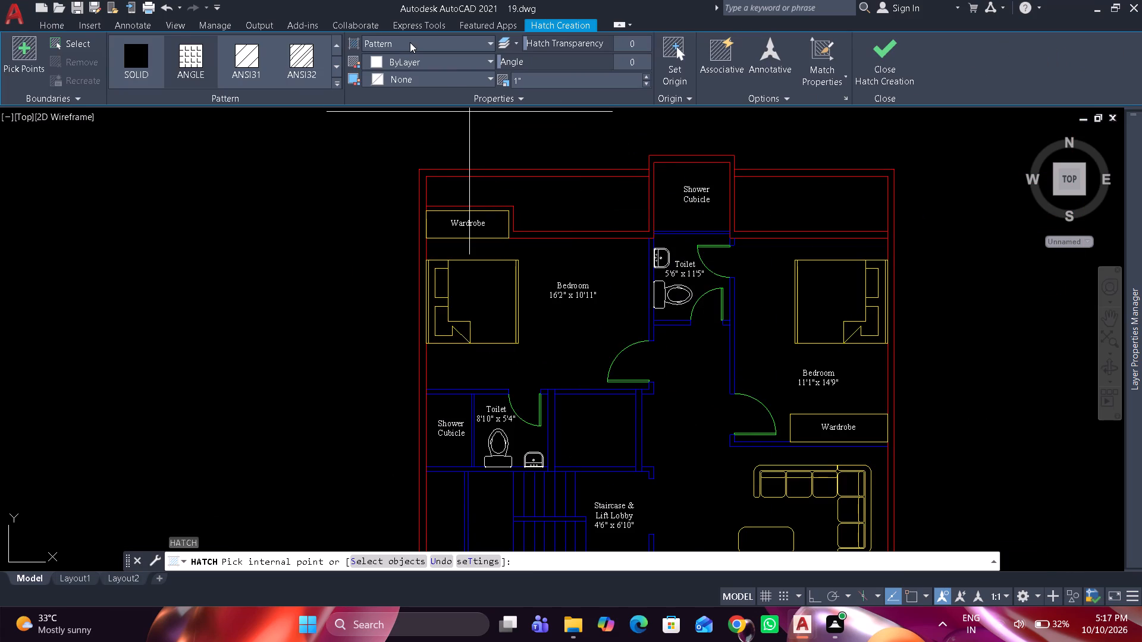
pyautogui.click(410, 42)
pyautogui.click(399, 56)
pyautogui.click(408, 64)
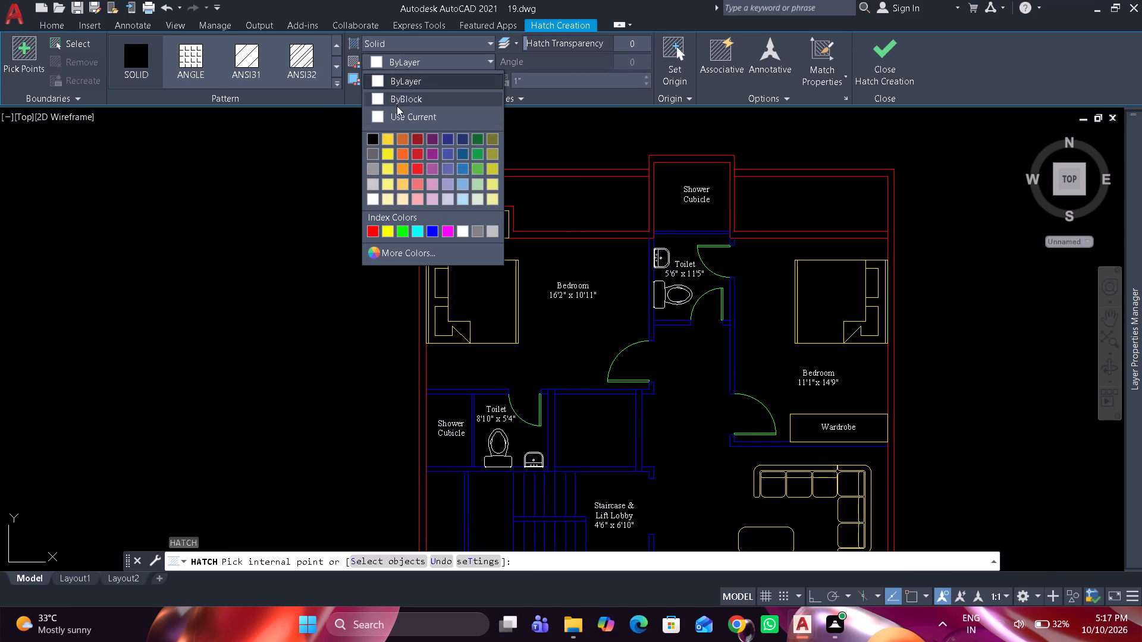
pyautogui.click(369, 227)
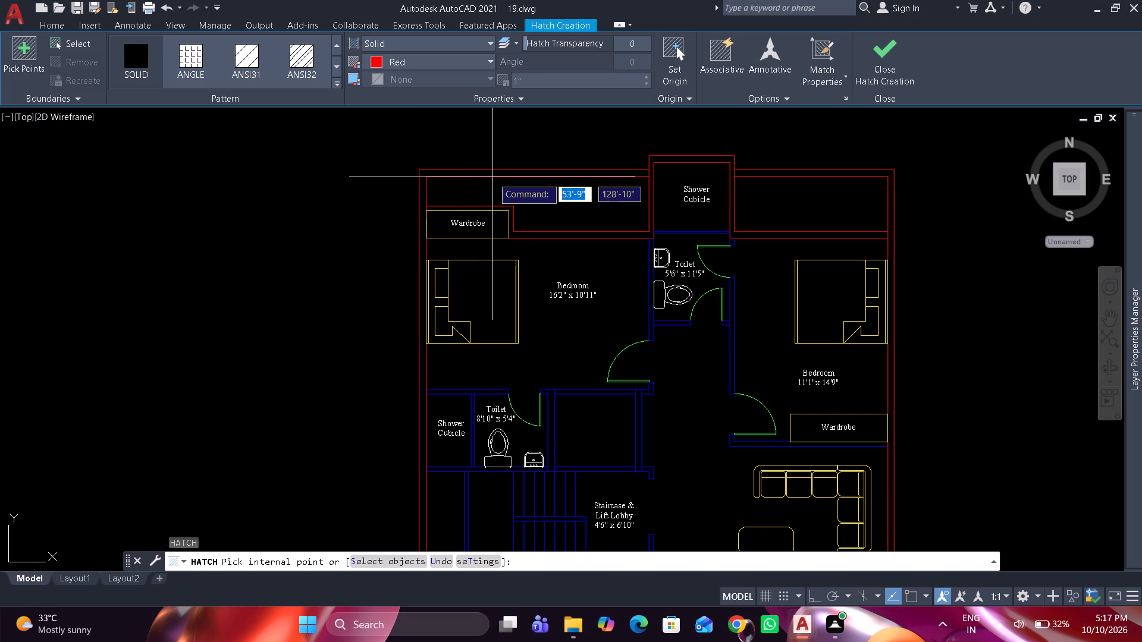
pyautogui.click(492, 172)
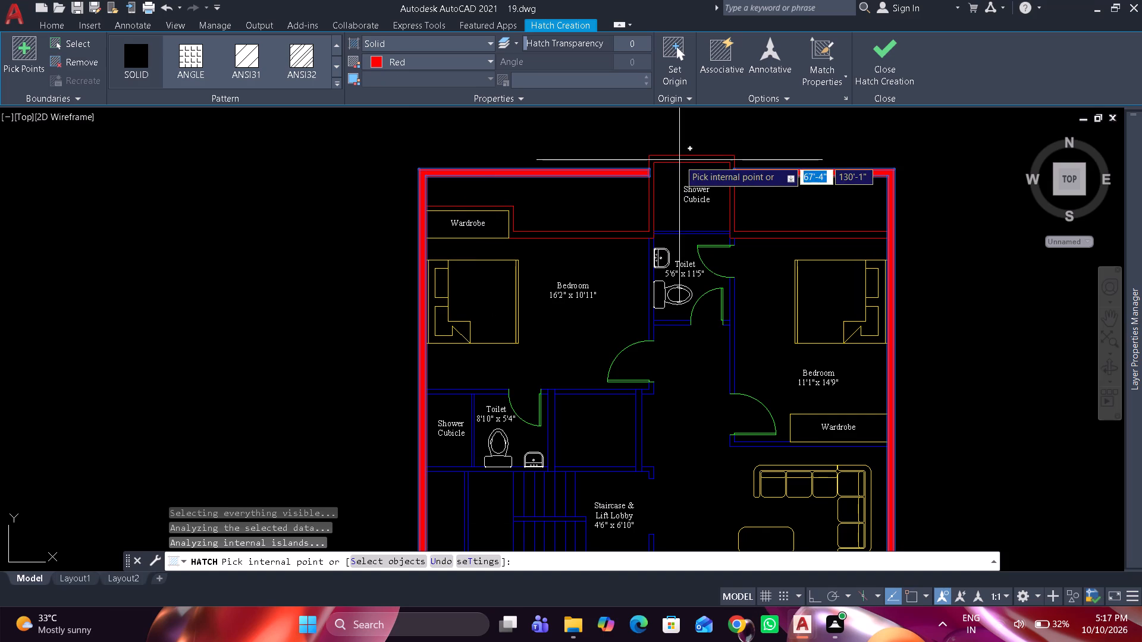
pyautogui.click(679, 160)
pyautogui.scroll(-2, 627, 223)
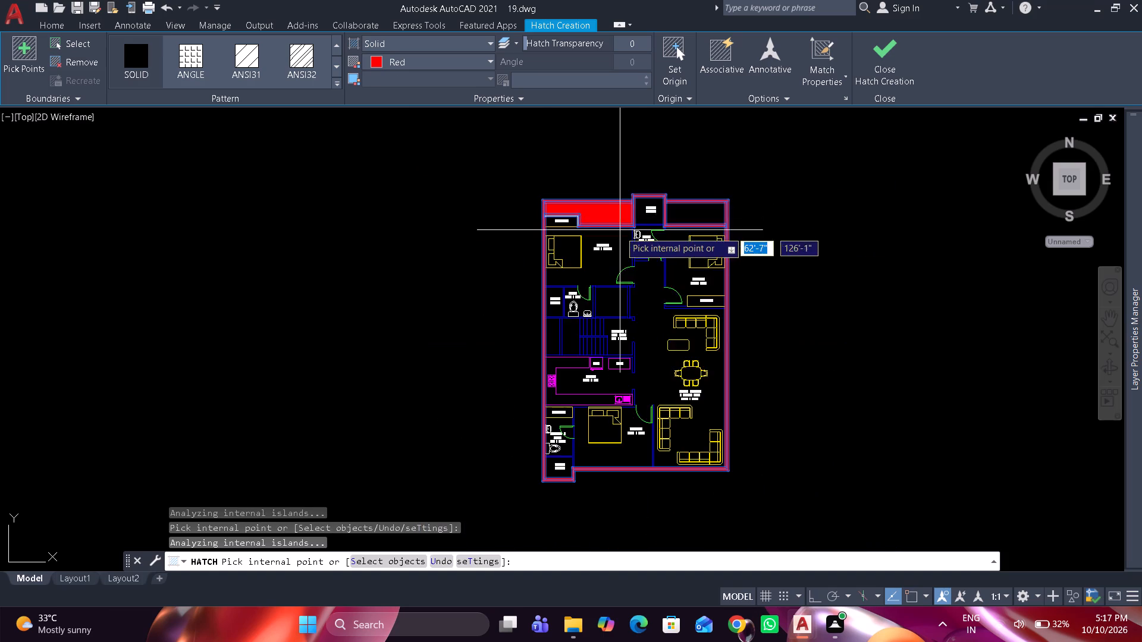
pyautogui.scroll(2, 632, 451)
pyautogui.press('space')
# Hatch the inner walls around the 14'5" x 11'3" Bedroom and the Dressing & Toilet partition with a Solid fill in Blue.
pyautogui.press('space')
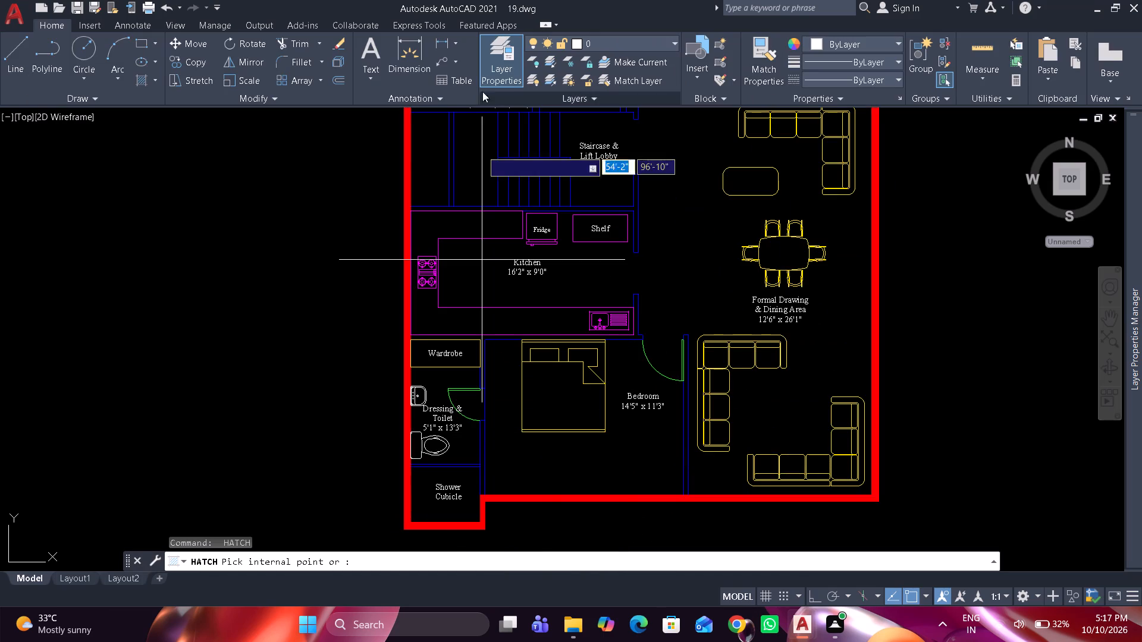
pyautogui.click(443, 56)
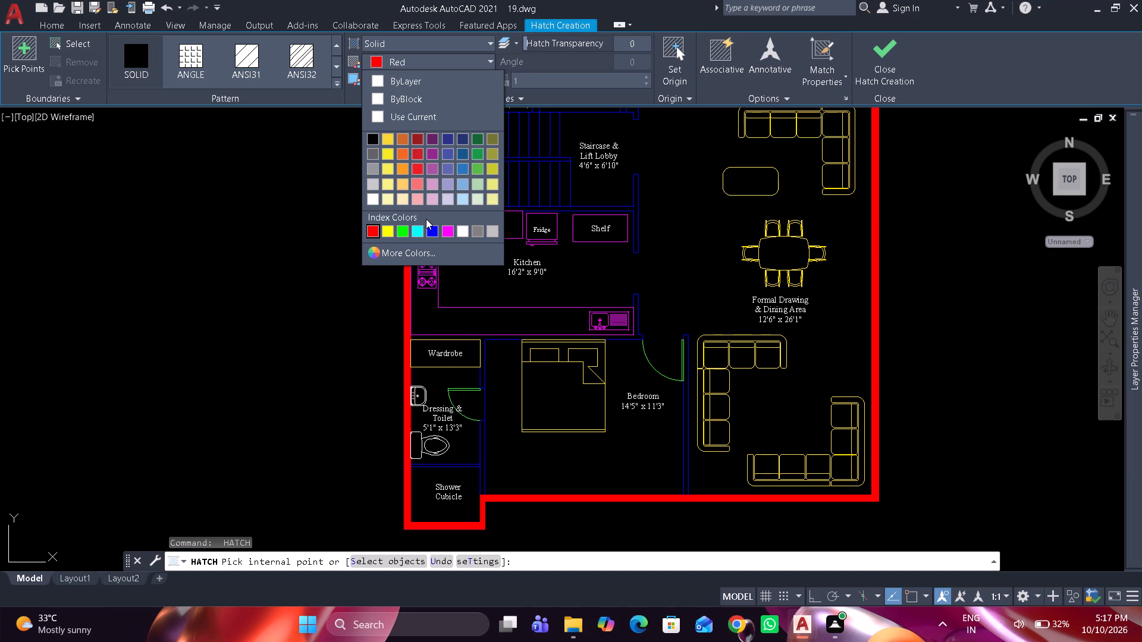
pyautogui.click(428, 227)
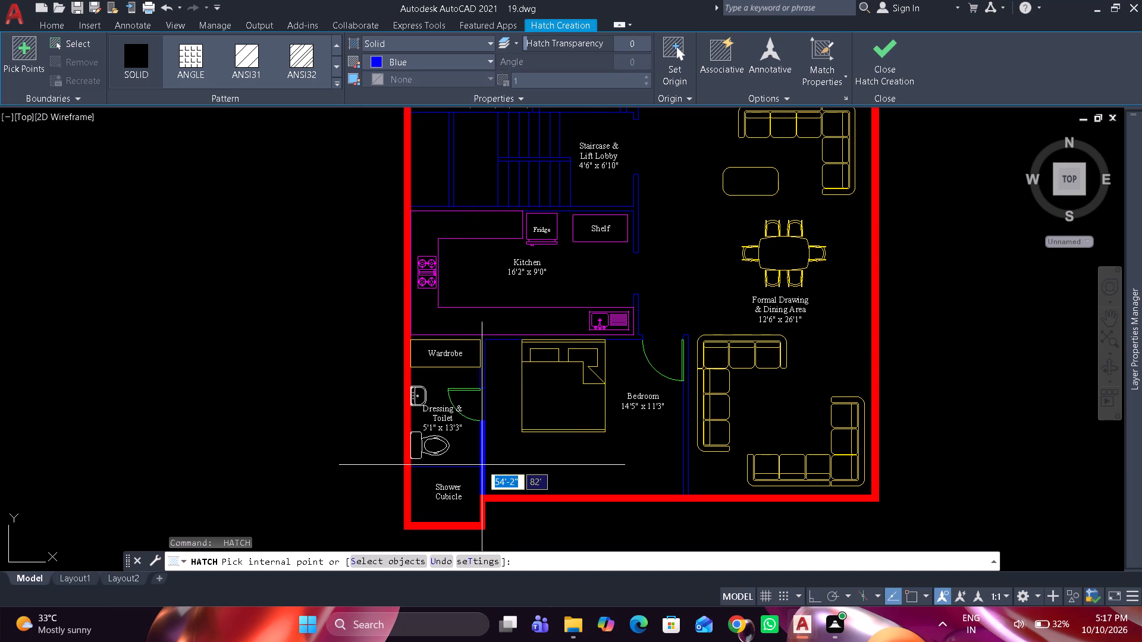
pyautogui.scroll(1, 482, 465)
pyautogui.click(482, 469)
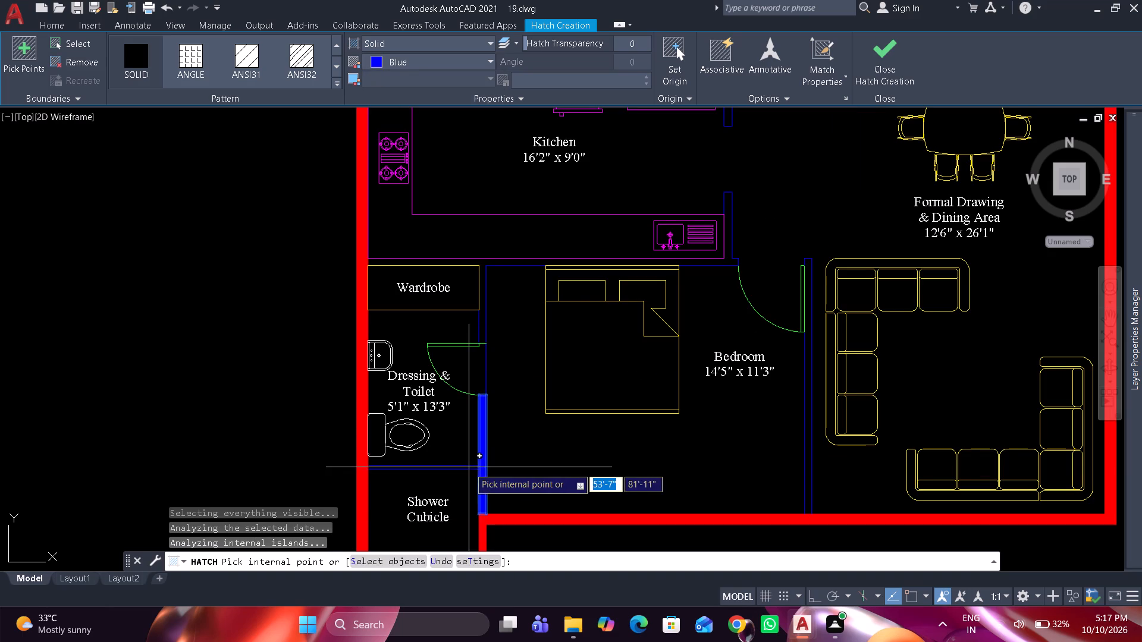
pyautogui.click(469, 467)
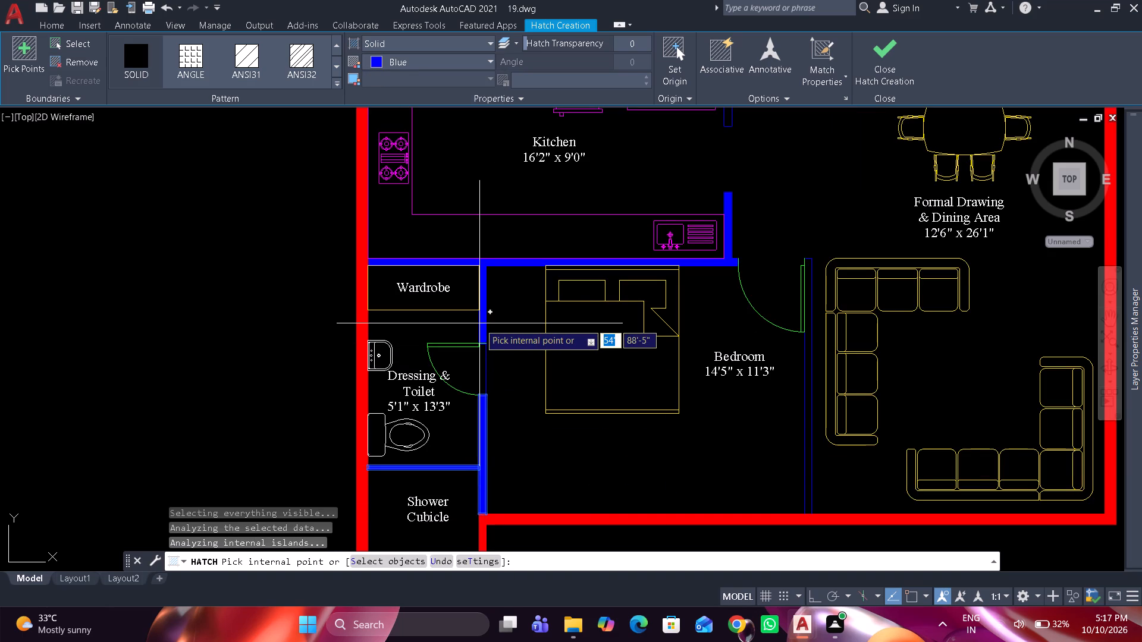
pyautogui.click(479, 323)
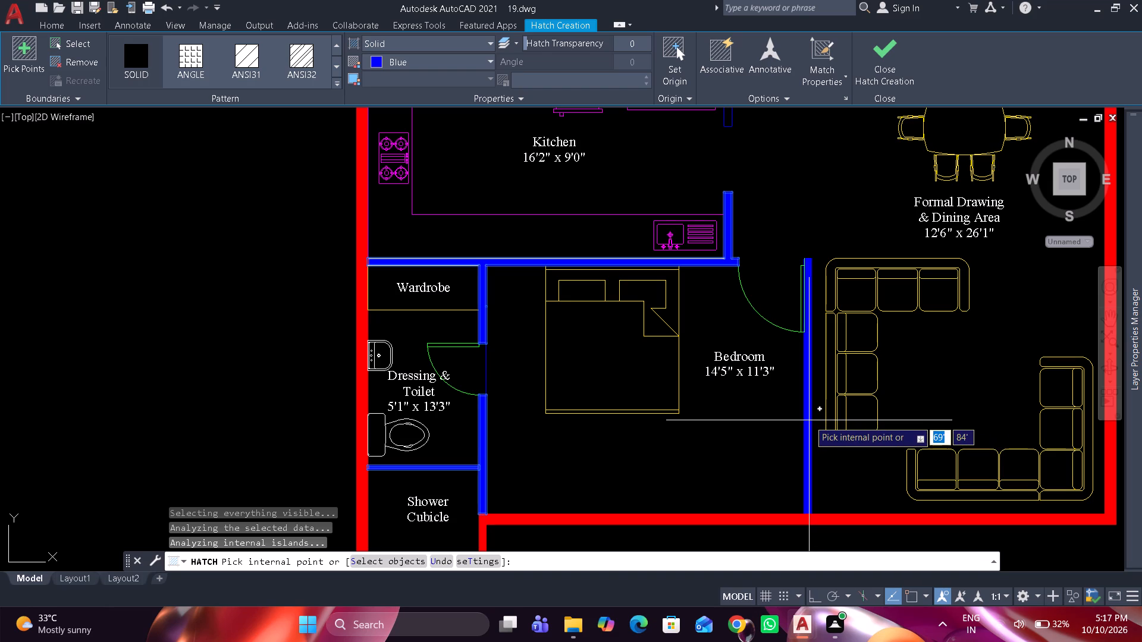
pyautogui.click(809, 420)
pyautogui.press('Escape')
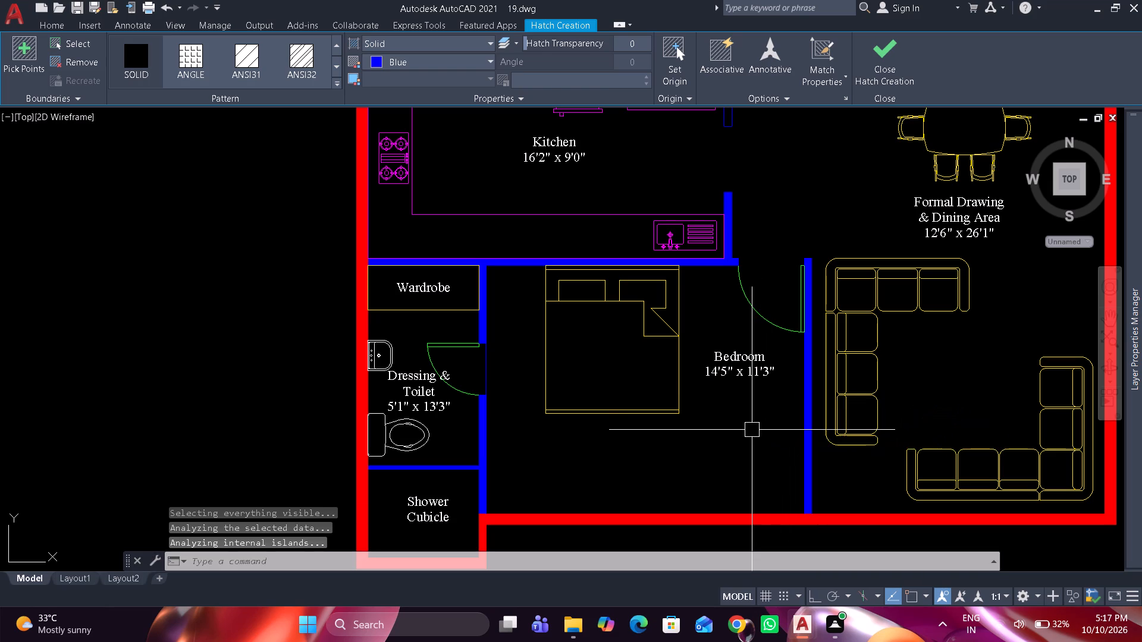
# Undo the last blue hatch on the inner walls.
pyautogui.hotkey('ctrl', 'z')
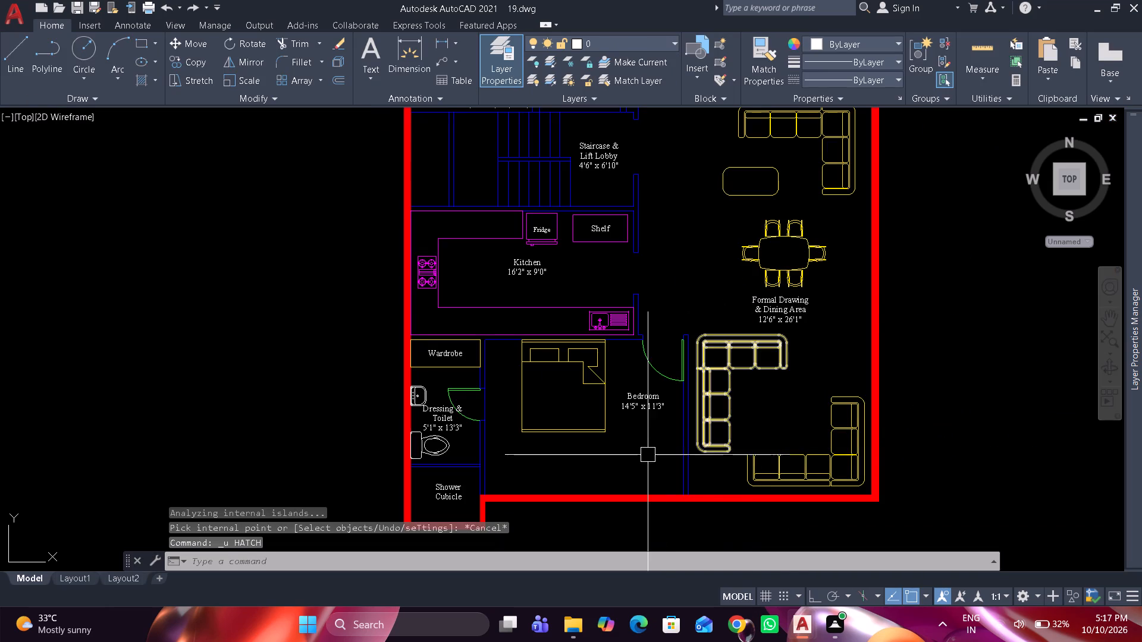
# Start a new Hatch with the Solid pattern and its color set to Blue.
pyautogui.moveTo(644, 455); pyautogui.dragTo(638, 411, button='middle')
pyautogui.press('h')
pyautogui.press('space')
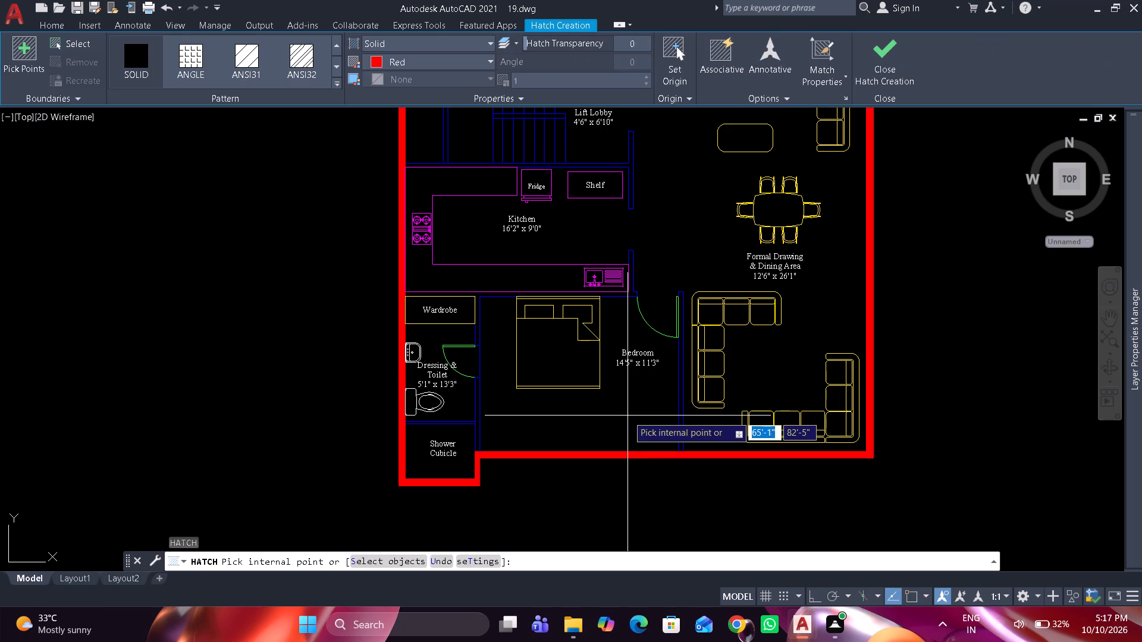
pyautogui.click(428, 62)
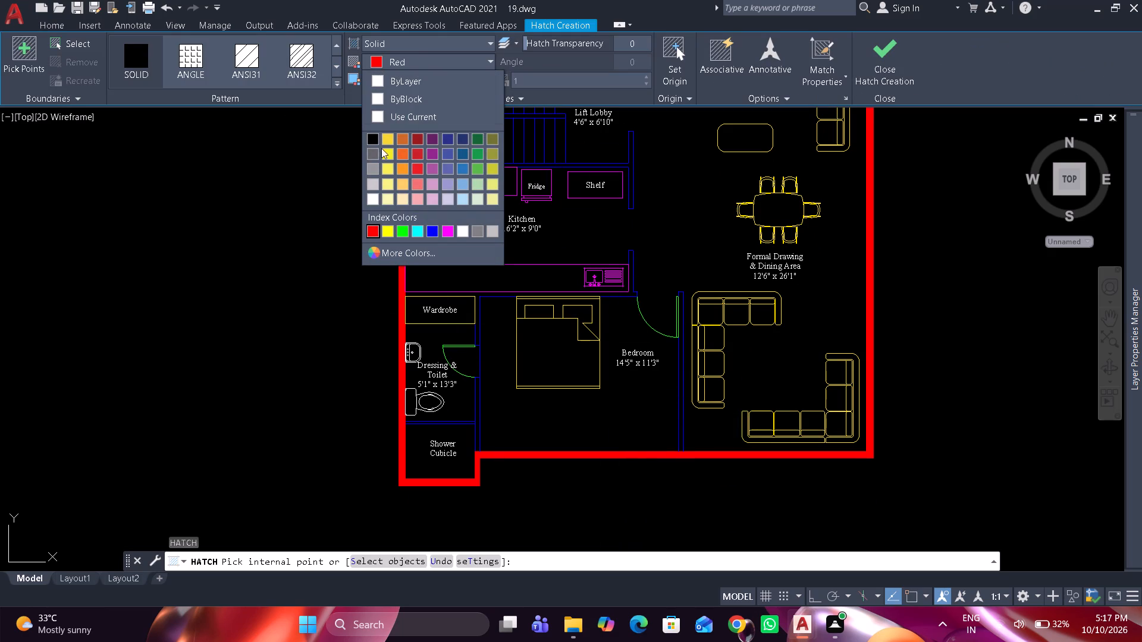
pyautogui.click(431, 232)
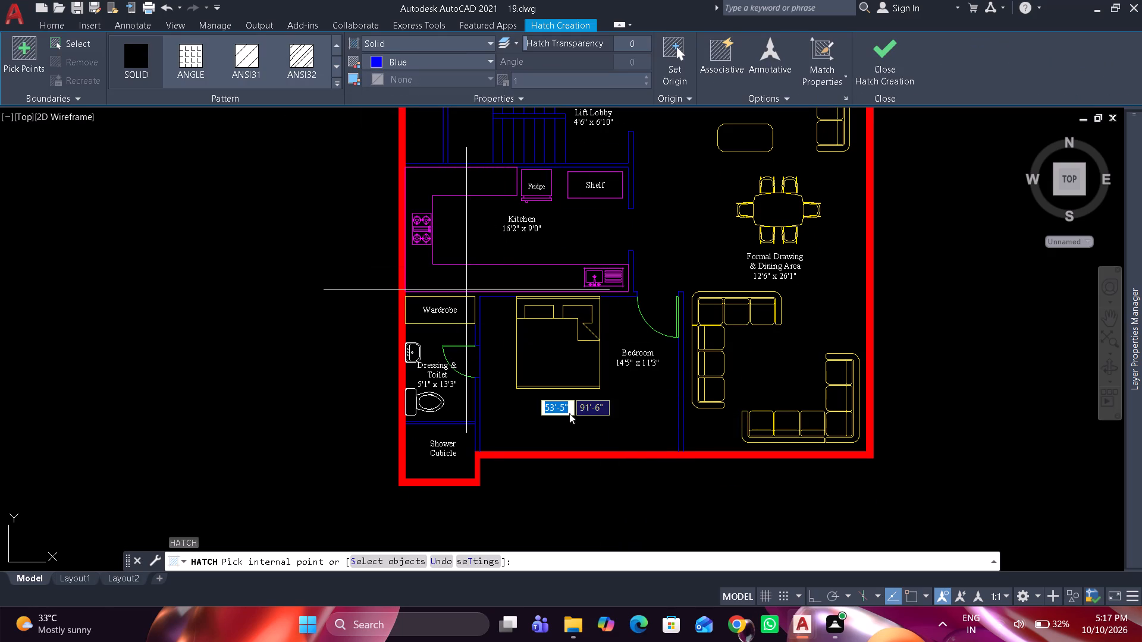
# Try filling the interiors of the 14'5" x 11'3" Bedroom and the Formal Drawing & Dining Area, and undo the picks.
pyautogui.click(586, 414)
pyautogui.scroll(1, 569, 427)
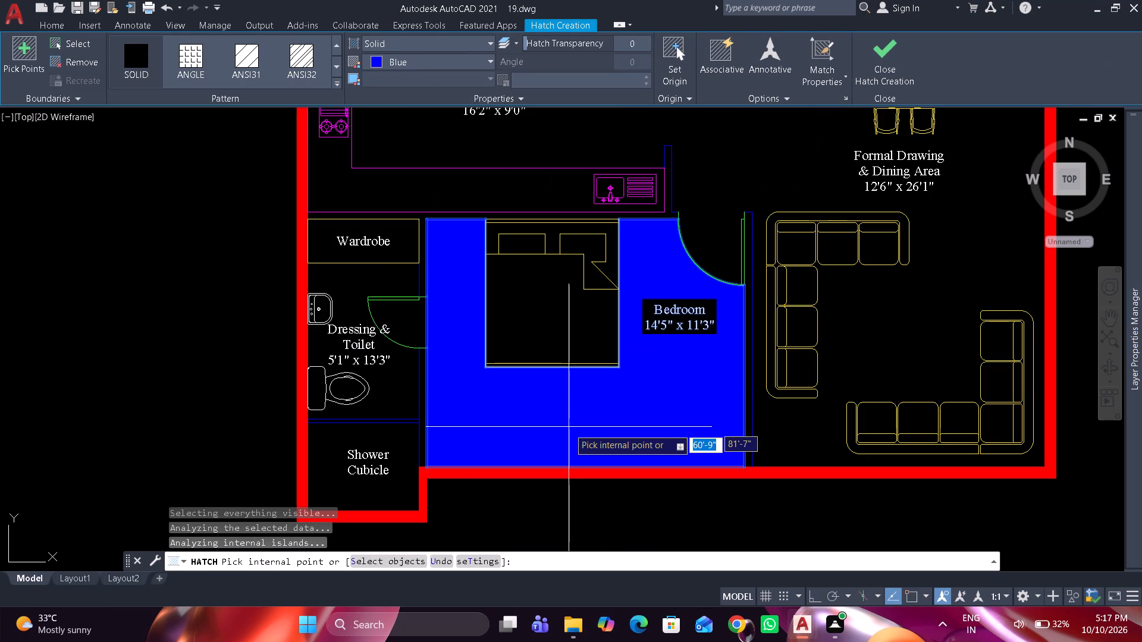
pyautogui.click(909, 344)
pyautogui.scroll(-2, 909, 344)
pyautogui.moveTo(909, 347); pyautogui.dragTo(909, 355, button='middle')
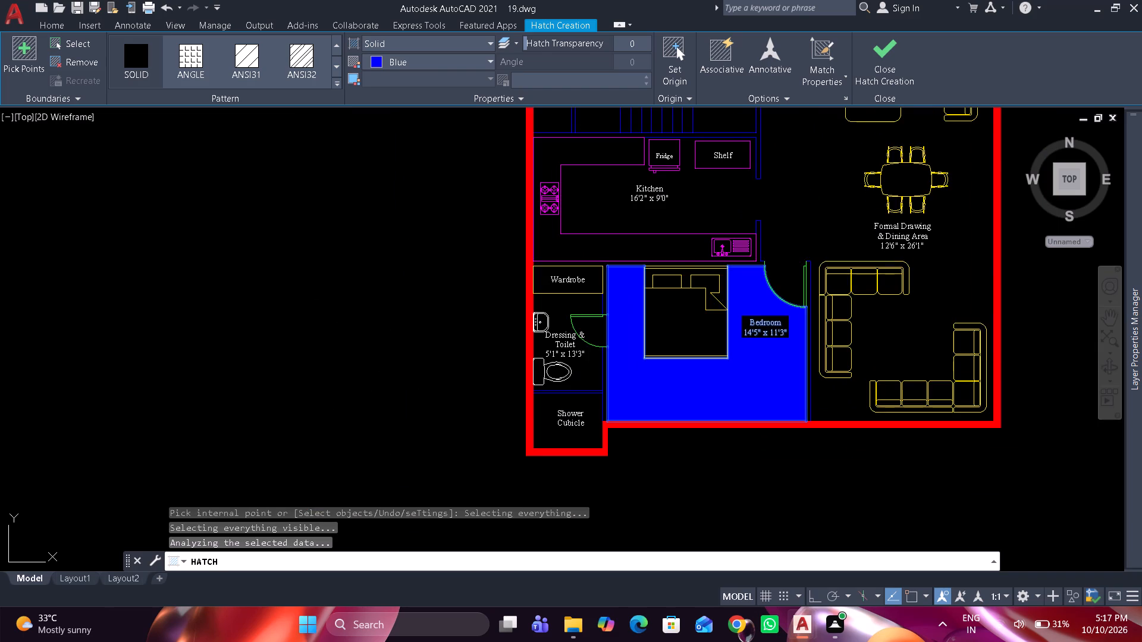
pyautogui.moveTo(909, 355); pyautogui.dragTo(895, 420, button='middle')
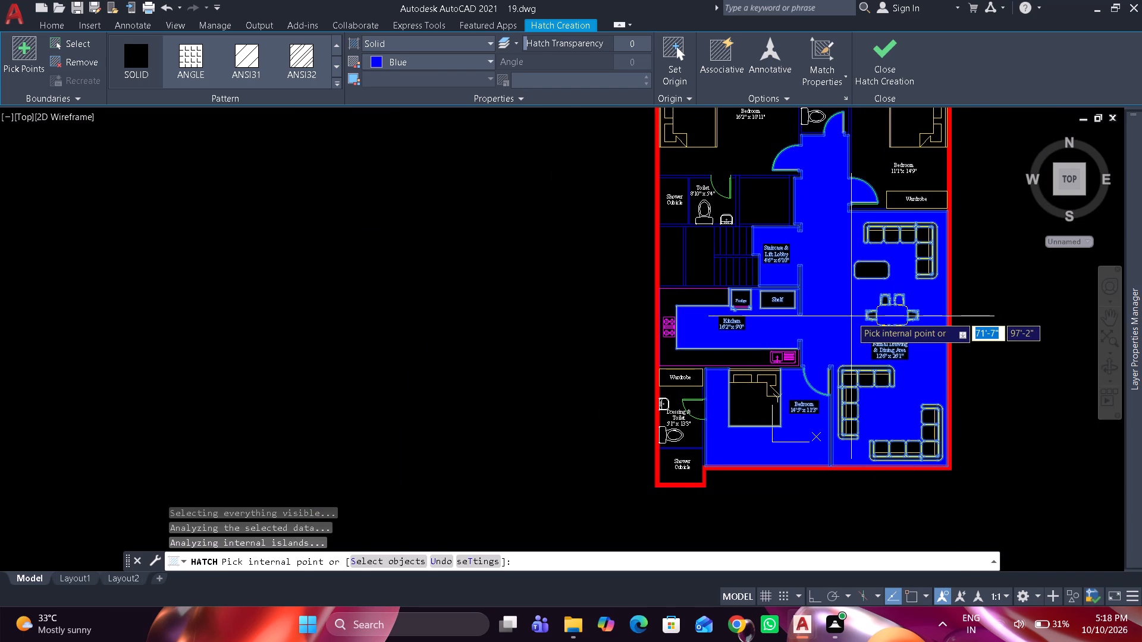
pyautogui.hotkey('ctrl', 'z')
# Fill the walls around the 14'5" x 11'3" Bedroom and the Dressing & Toilet, including the Shower Cubicle partition, with the Solid Blue hatch.
pyautogui.scroll(1, 835, 436)
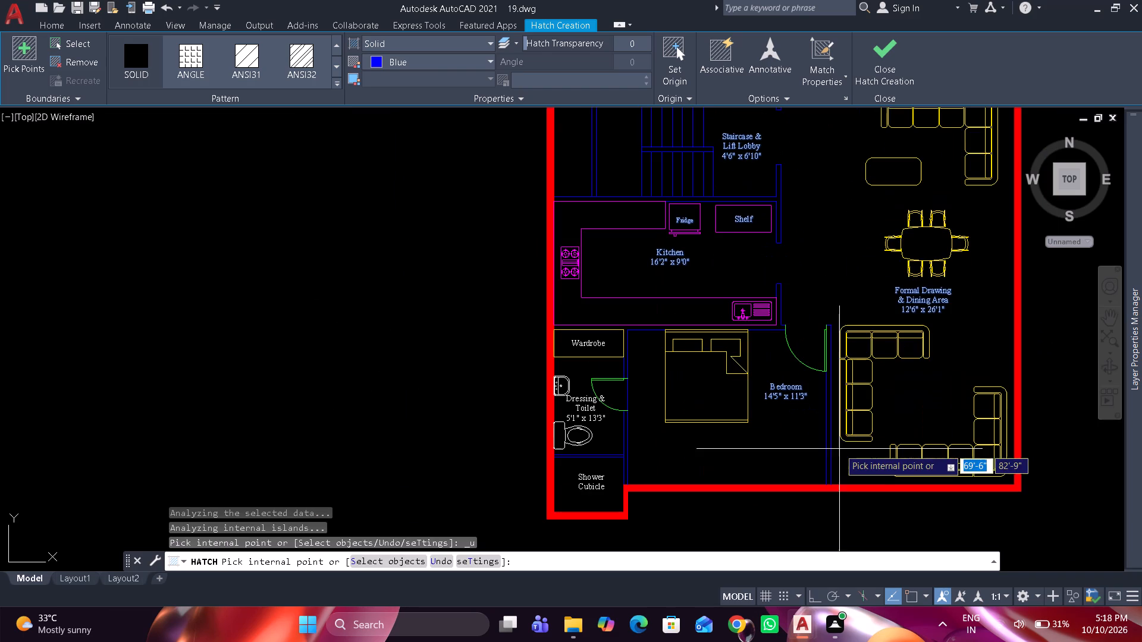
pyautogui.click(828, 450)
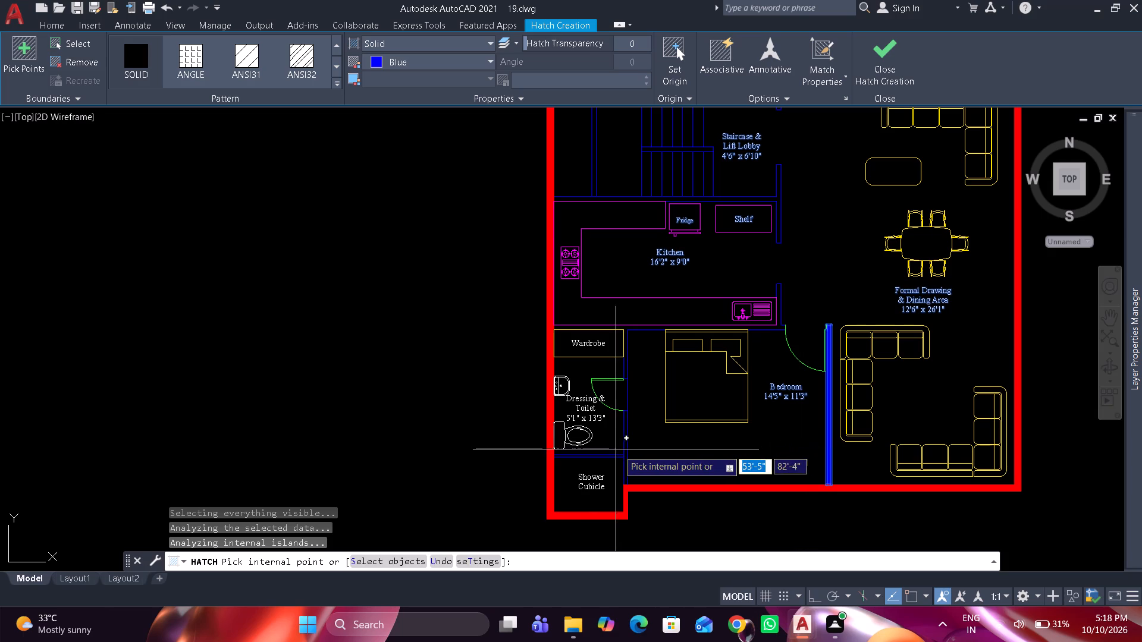
pyautogui.click(627, 457)
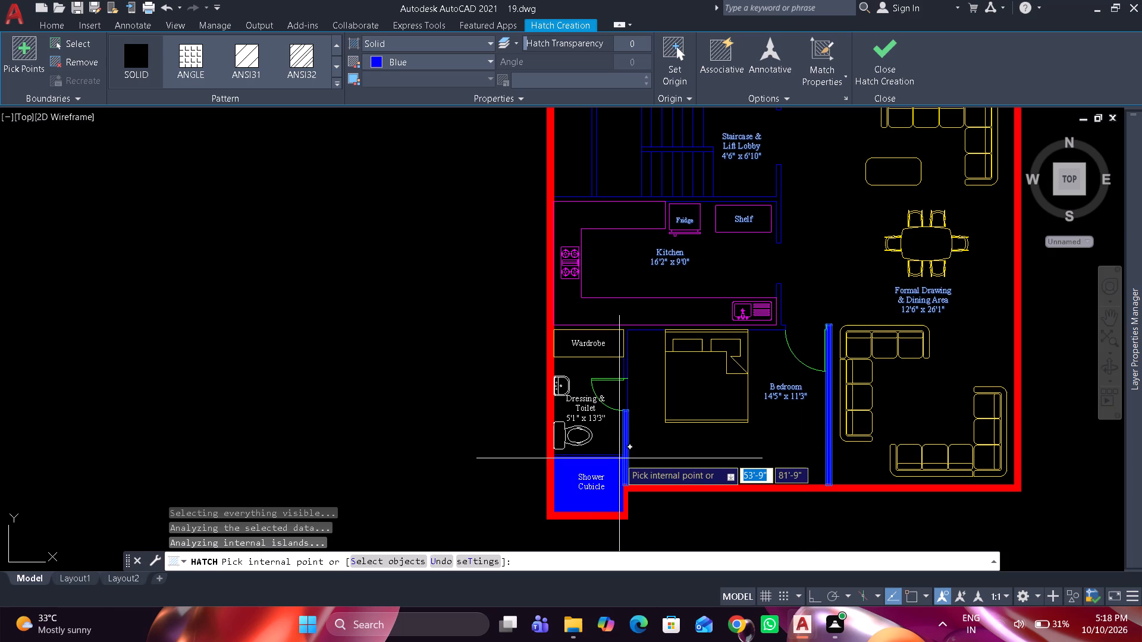
pyautogui.scroll(1, 619, 458)
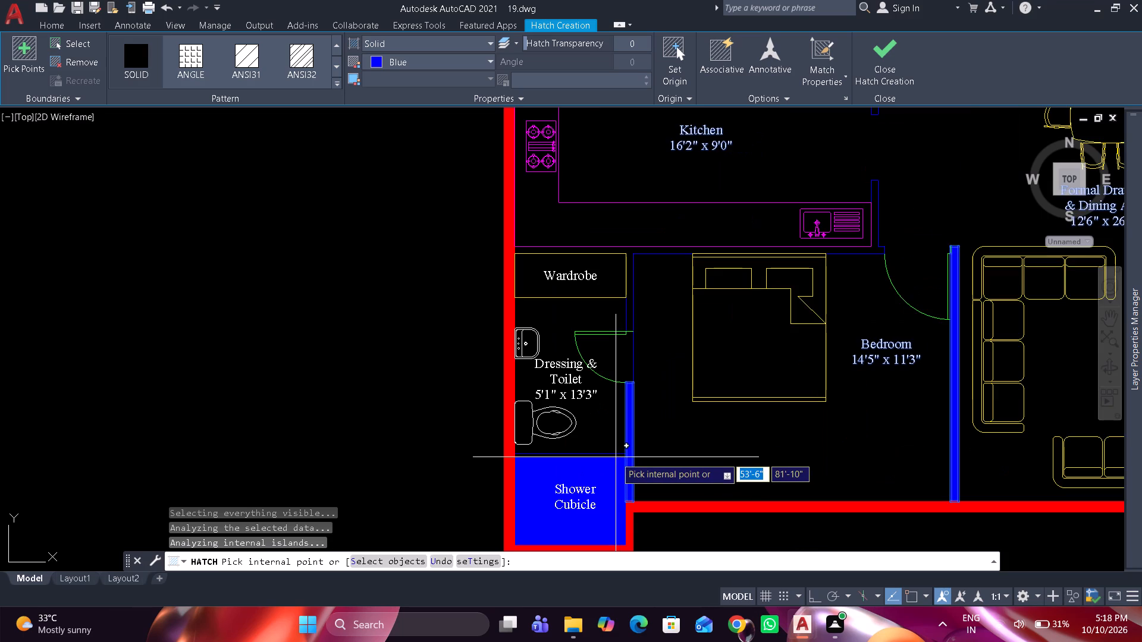
pyautogui.click(614, 455)
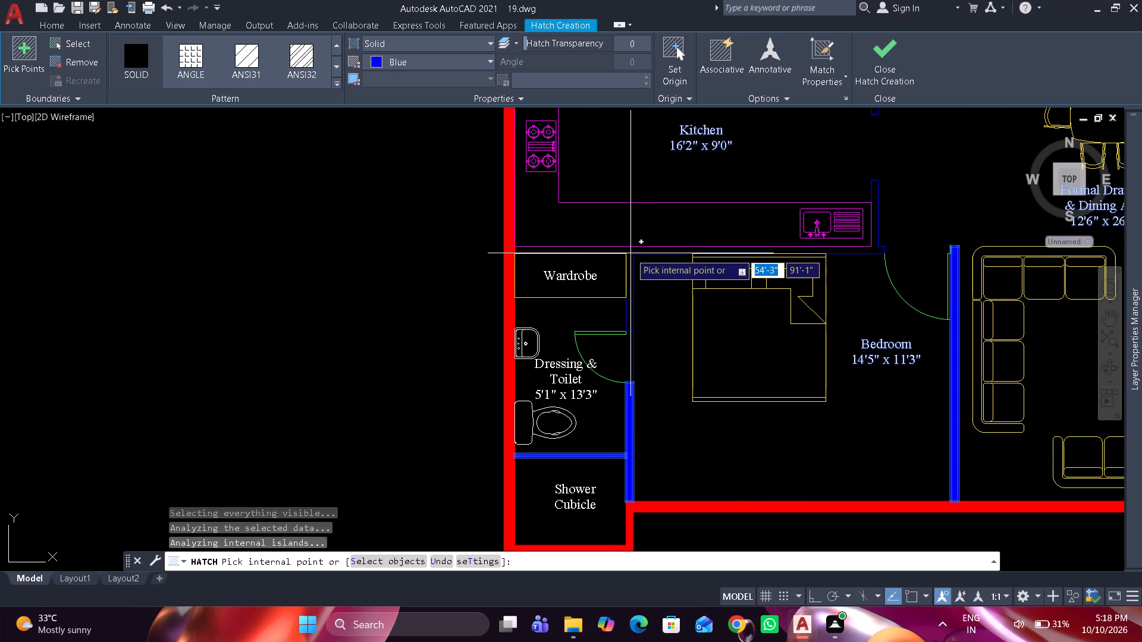
pyautogui.click(630, 253)
# Add the wall between the Kitchen and Staircase and the partition beside the stairs to the Solid Blue hatch.
pyautogui.scroll(-1, 630, 253)
pyautogui.moveTo(629, 255); pyautogui.dragTo(563, 438, button='middle')
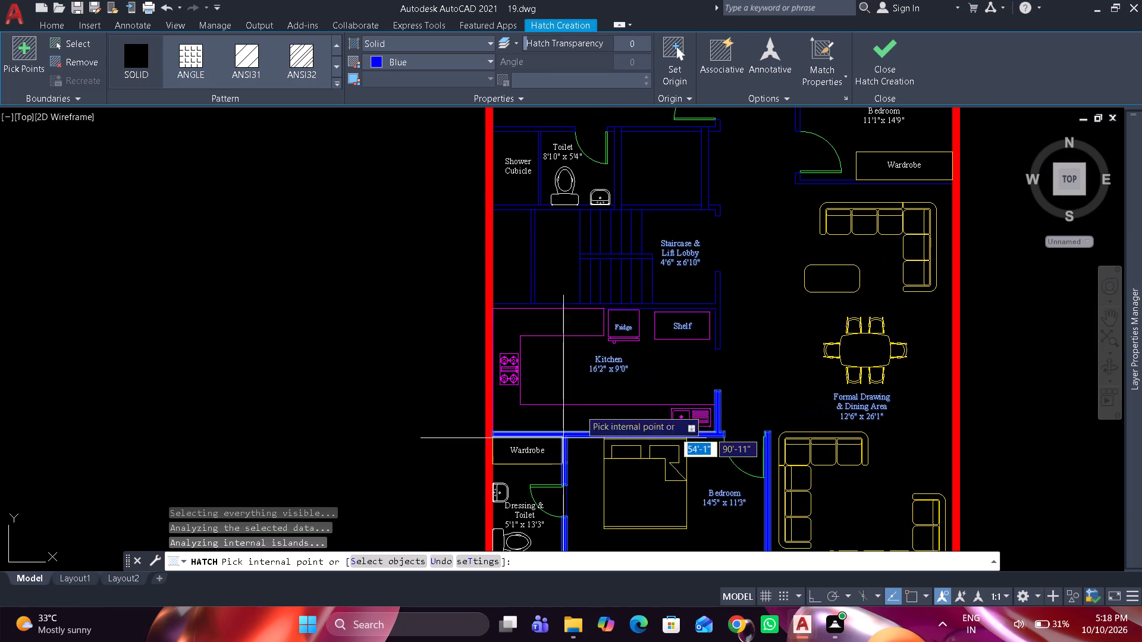
pyautogui.scroll(1, 703, 304)
pyautogui.click(724, 307)
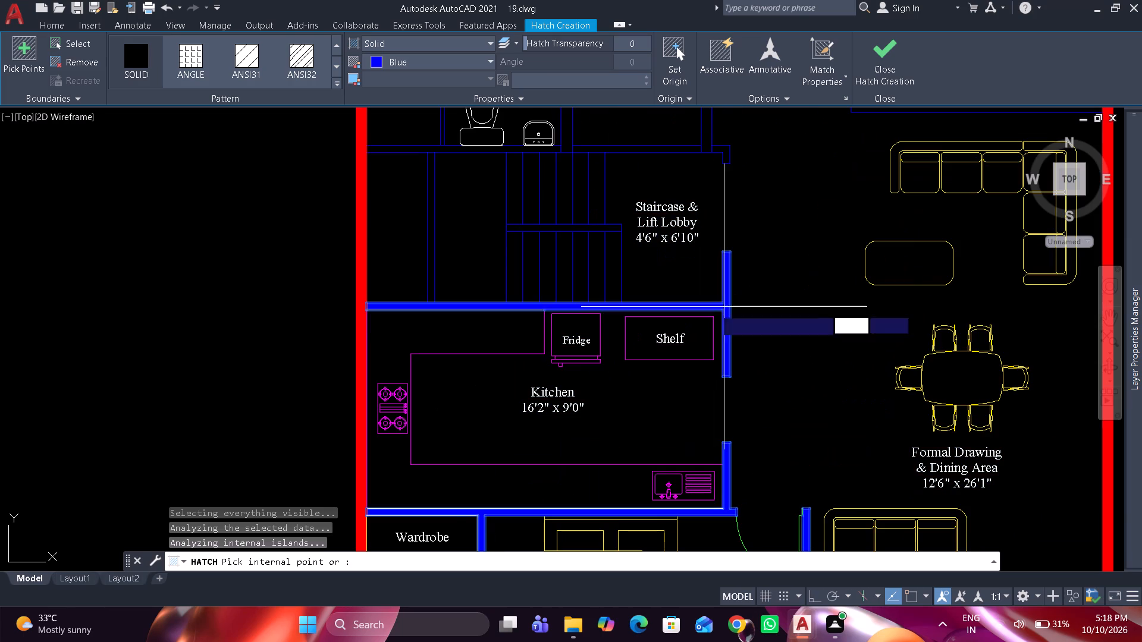
pyautogui.click(431, 231)
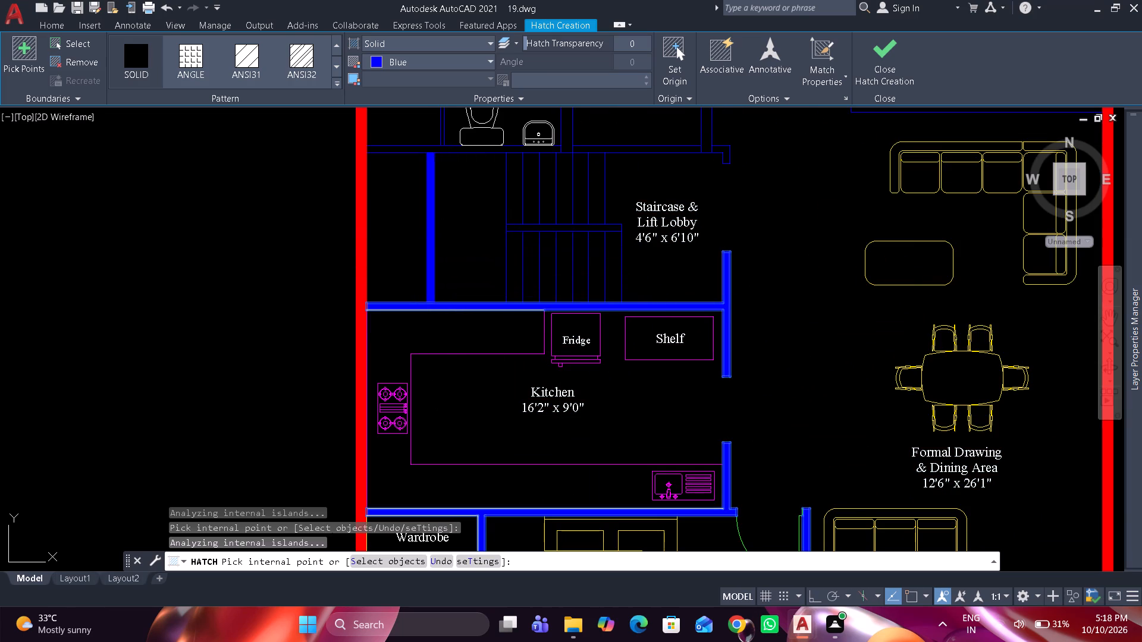
# Add the walls between the stairs and the rooms above, plus both side walls of the 8'10" x 5'4" Toilet, to the blue hatch.
pyautogui.click(578, 148)
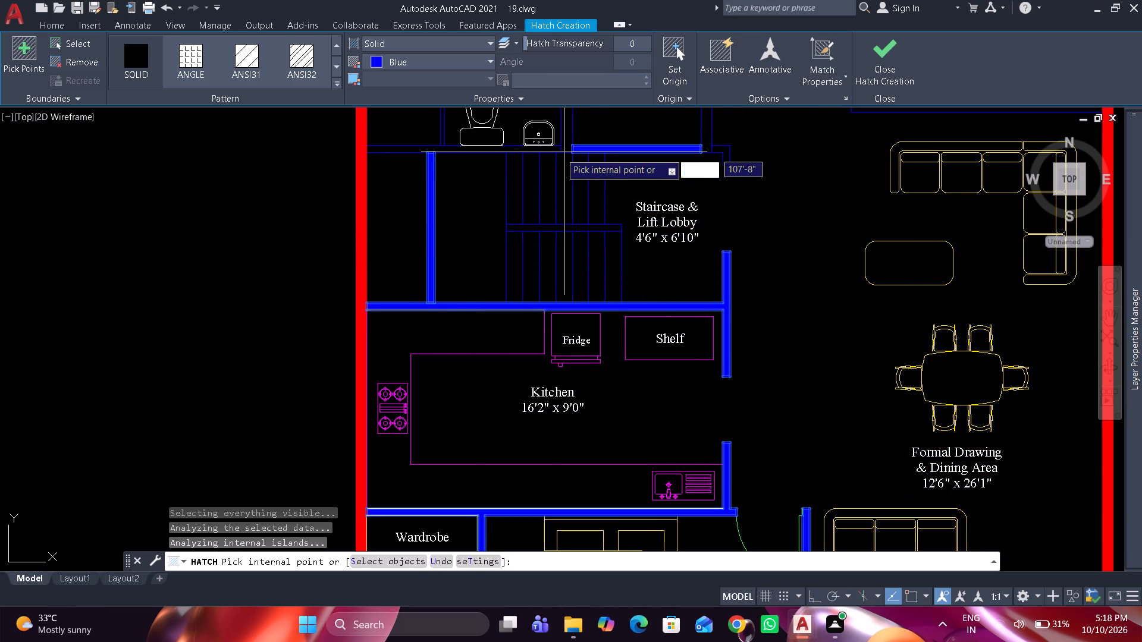
pyautogui.scroll(1, 470, 144)
pyautogui.moveTo(470, 145); pyautogui.dragTo(483, 237, button='middle')
pyautogui.click(424, 243)
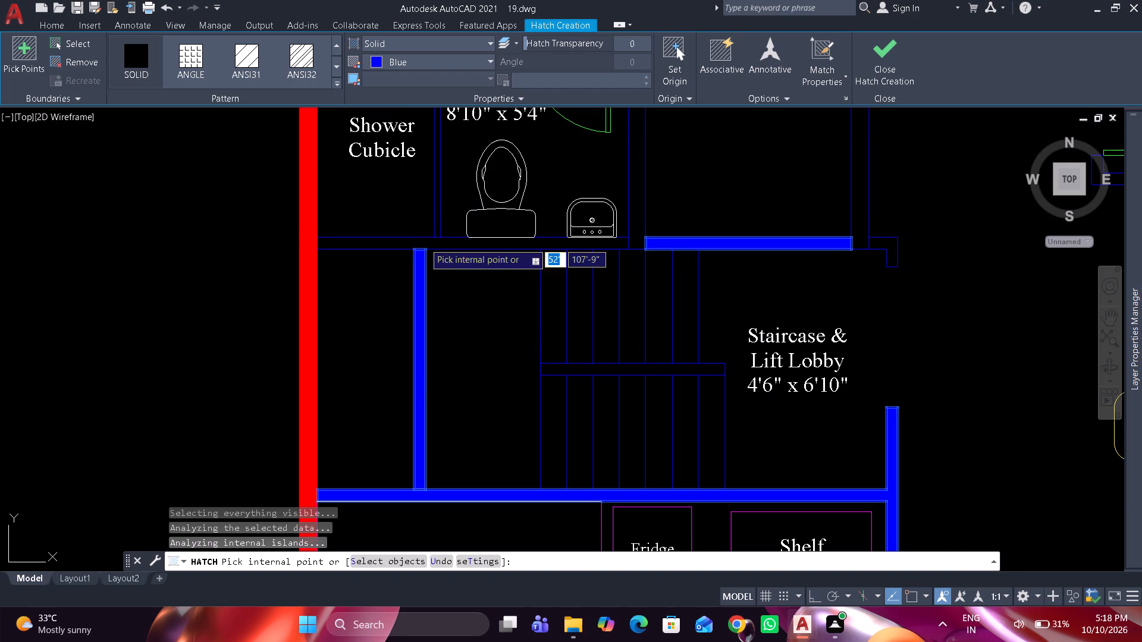
pyautogui.click(437, 210)
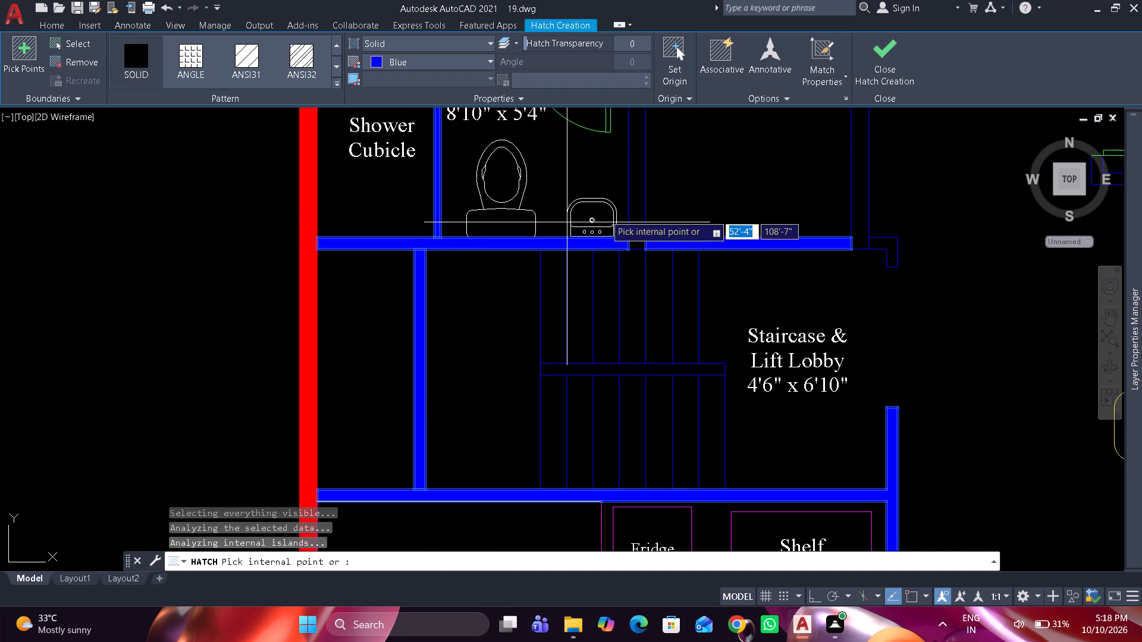
pyautogui.click(642, 168)
# Fill the remaining walls of the unlabeled room beside the 8'10" x 5'4" Toilet, its corner stubs and the Toilet's upper wall in blue.
pyautogui.moveTo(703, 144); pyautogui.dragTo(705, 260, button='middle')
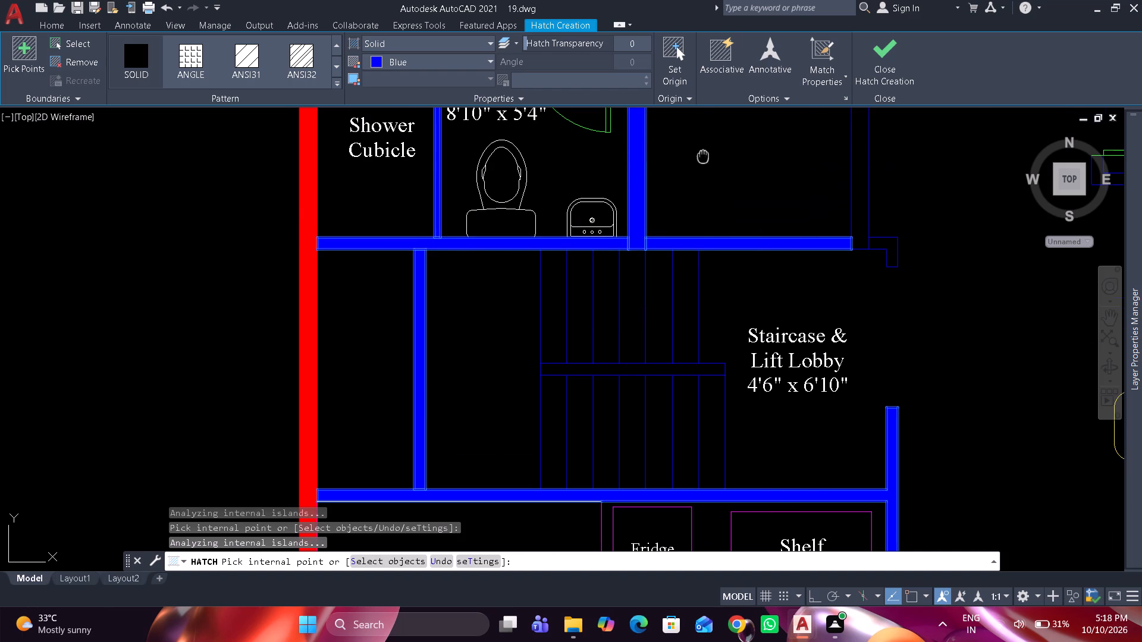
pyautogui.moveTo(705, 260); pyautogui.dragTo(695, 401, button='middle')
pyautogui.click(855, 319)
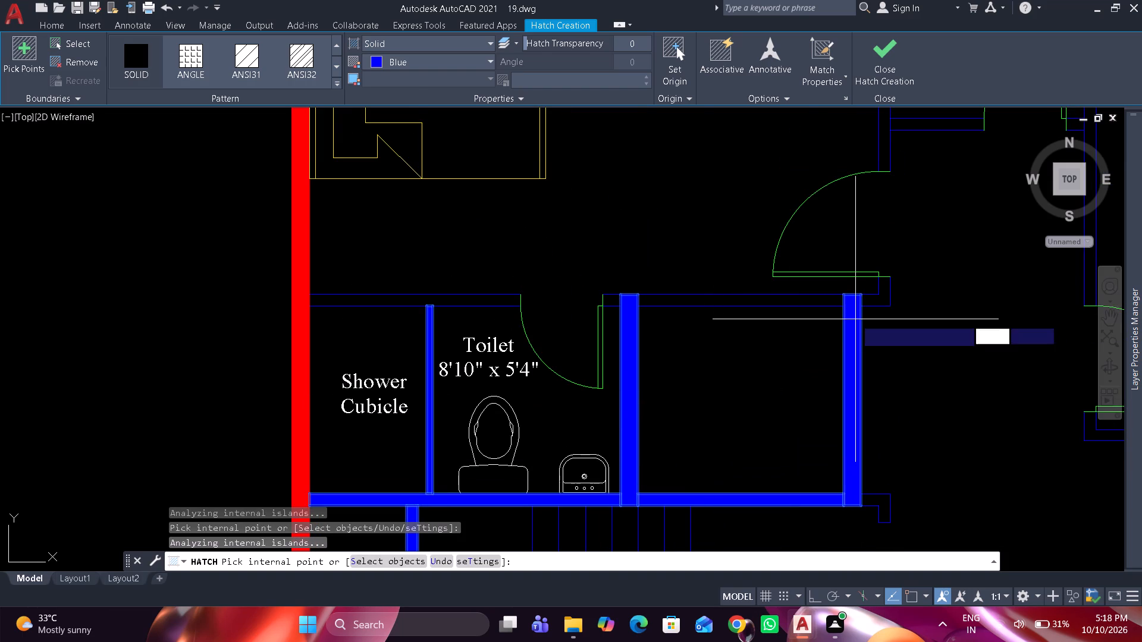
pyautogui.click(872, 305)
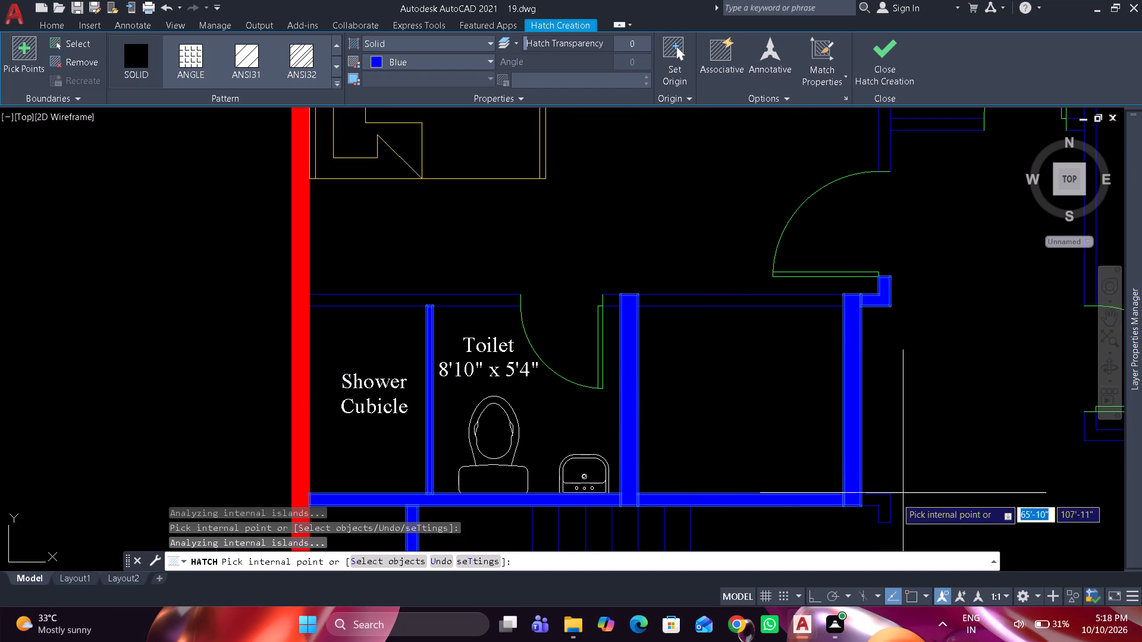
pyautogui.click(885, 503)
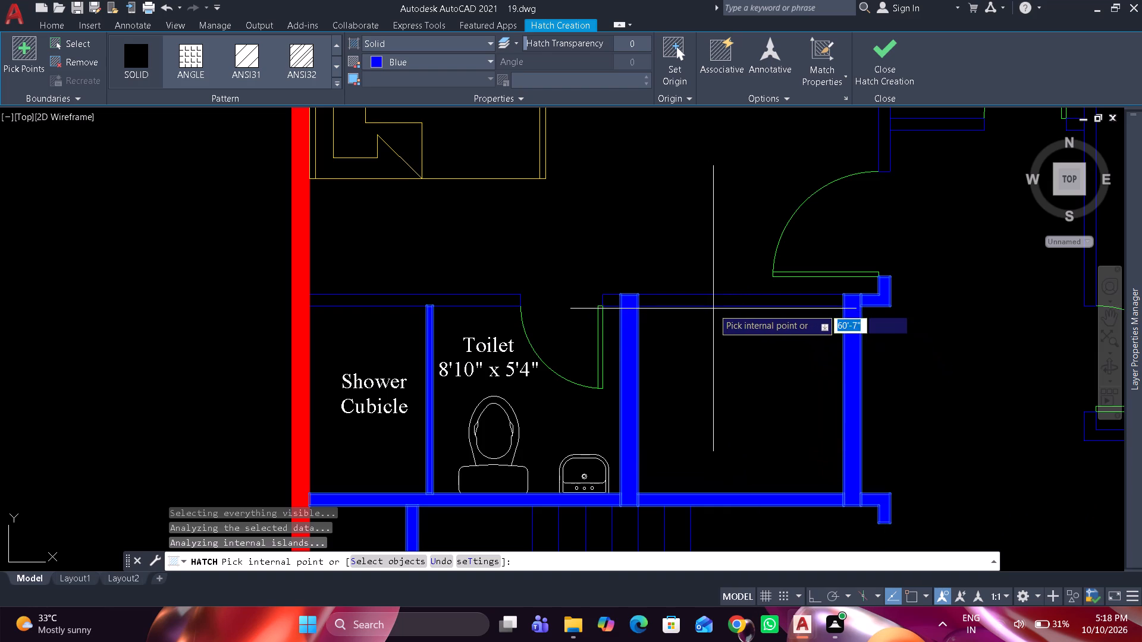
pyautogui.click(692, 299)
pyautogui.click(613, 300)
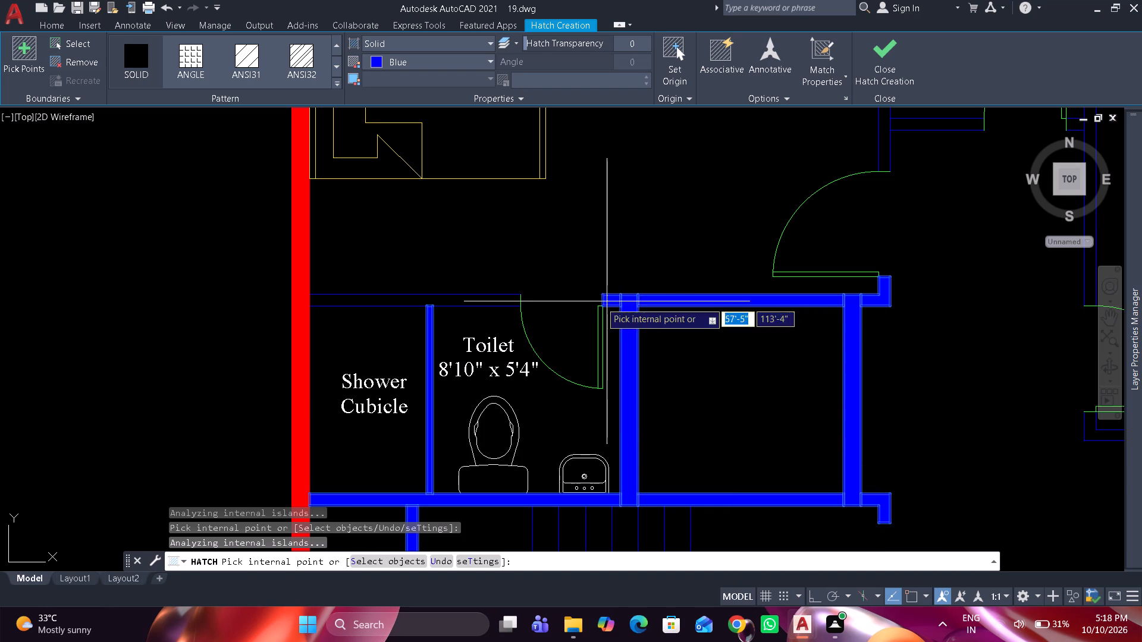
pyautogui.click(494, 299)
# Fill all the inner walls around the 5'6" x 11'5" Toilet, including the short door-side pieces and Shower Cubicle partition, in blue.
pyautogui.moveTo(788, 199); pyautogui.dragTo(645, 433, button='middle')
pyautogui.moveTo(773, 358); pyautogui.dragTo(767, 357)
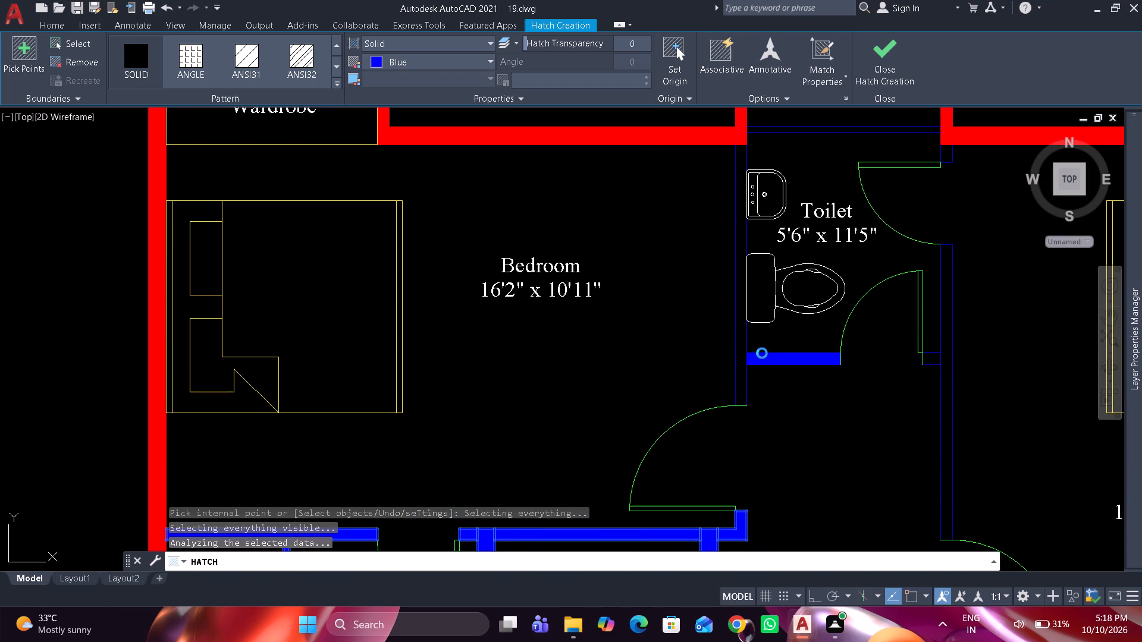
pyautogui.click(745, 344)
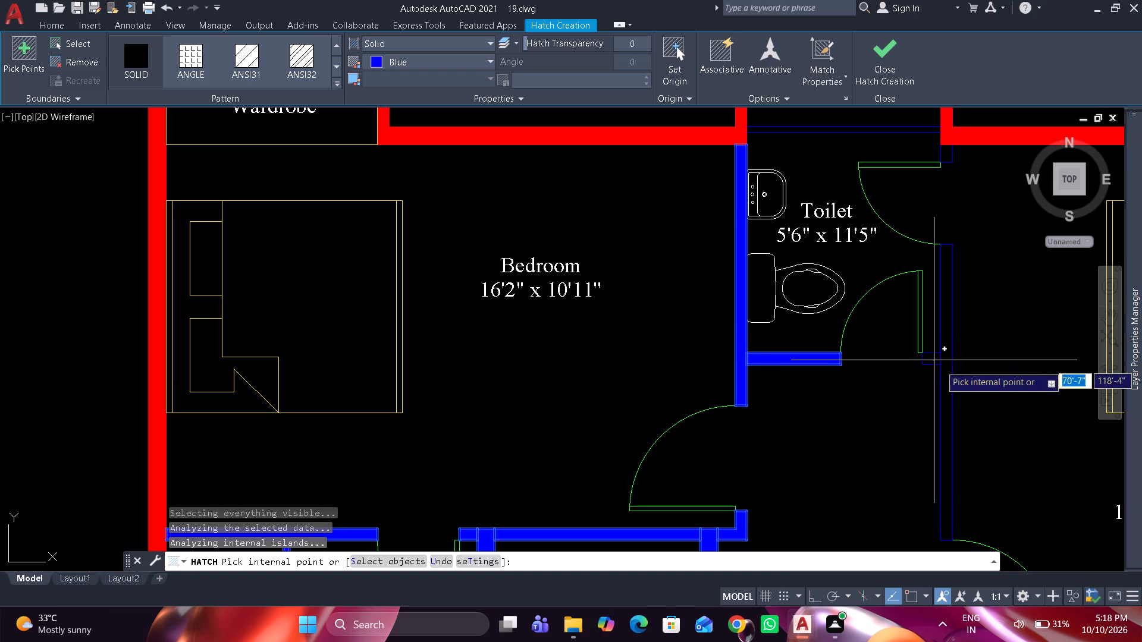
pyautogui.click(949, 369)
pyautogui.click(937, 360)
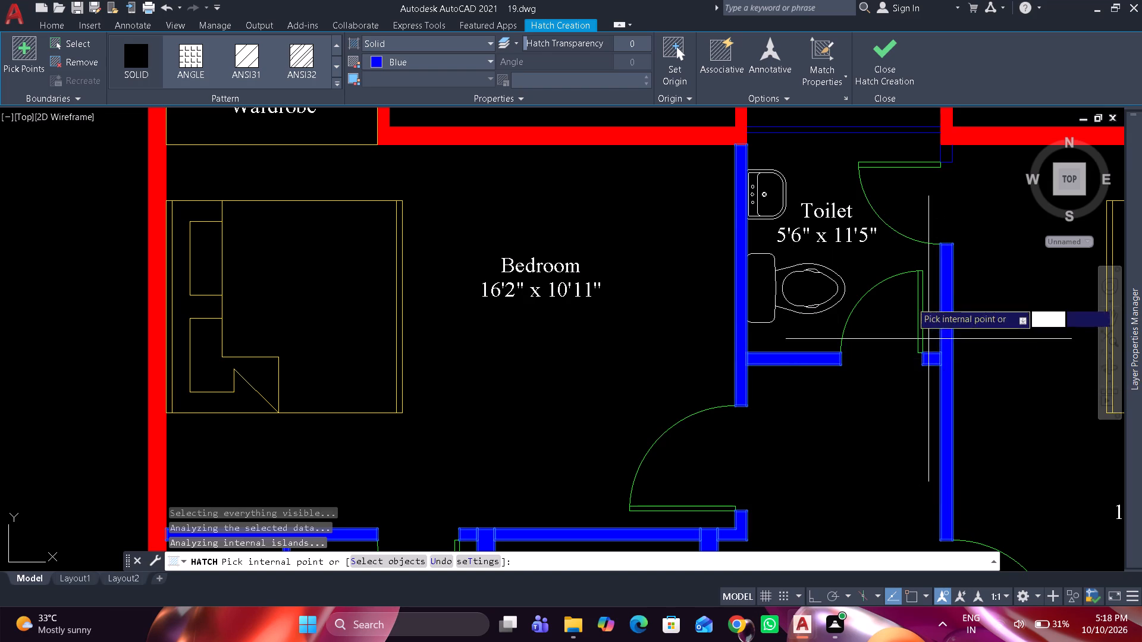
pyautogui.scroll(-2, 768, 254)
pyautogui.scroll(2, 790, 220)
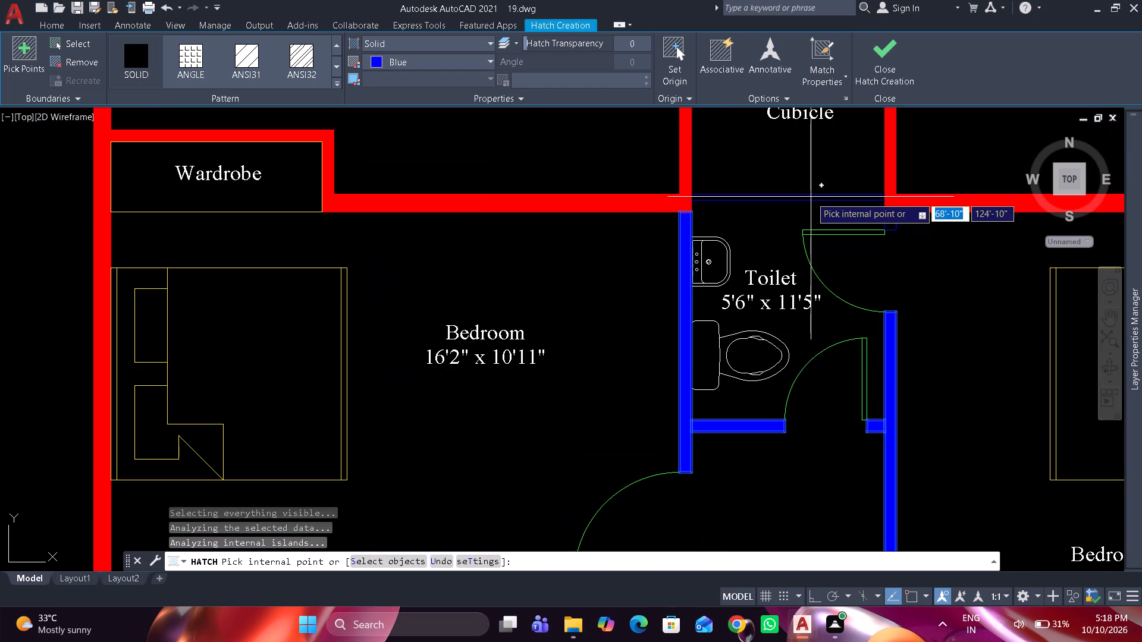
pyautogui.click(811, 197)
pyautogui.click(891, 221)
# Fill the wall below the Wardrobe of the 11'1" x 14'9" Bedroom in blue and finish the hatch.
pyautogui.scroll(-3, 835, 264)
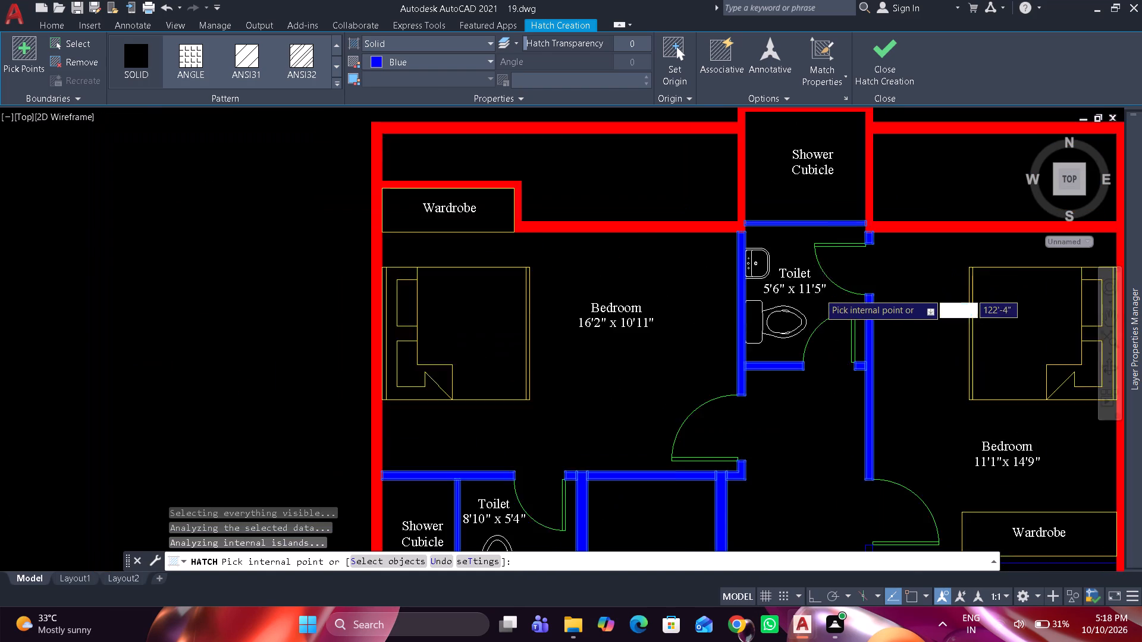
pyautogui.scroll(2, 910, 472)
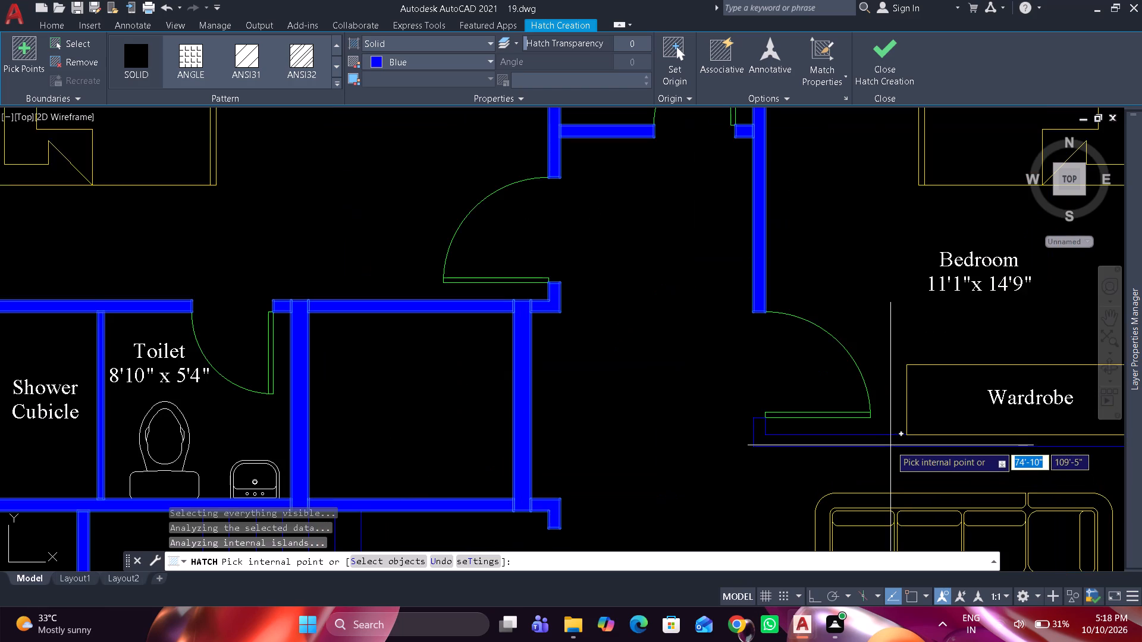
pyautogui.click(889, 442)
pyautogui.scroll(-4, 846, 288)
pyautogui.scroll(1, 825, 383)
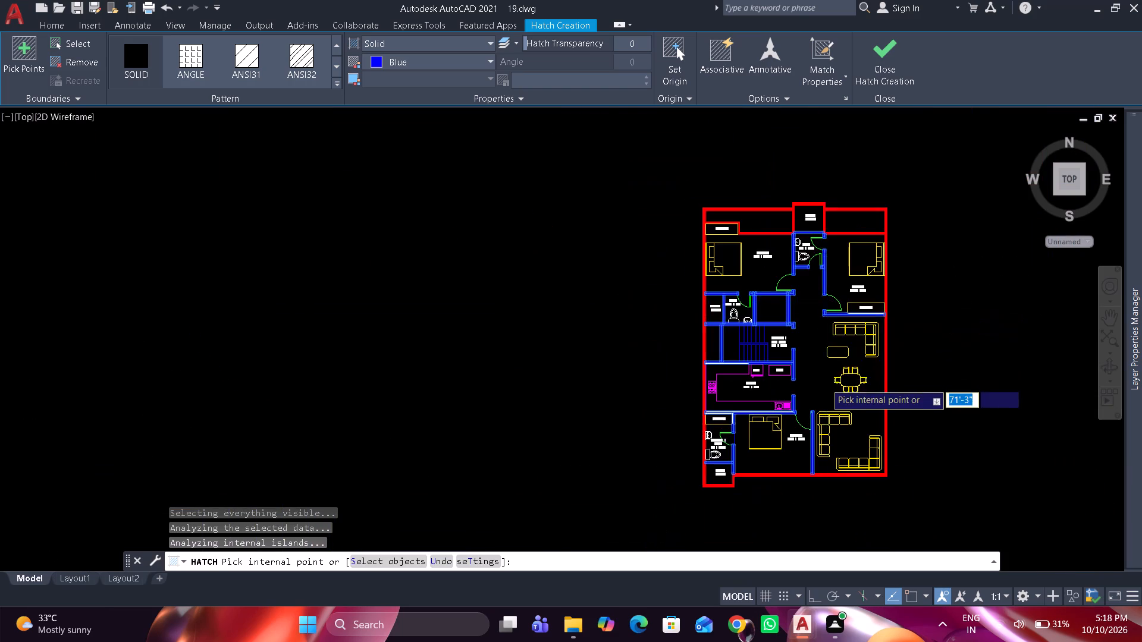
pyautogui.scroll(1, 825, 383)
pyautogui.press('space')
pyautogui.middleClick(799, 355)
pyautogui.middleClick(799, 355)
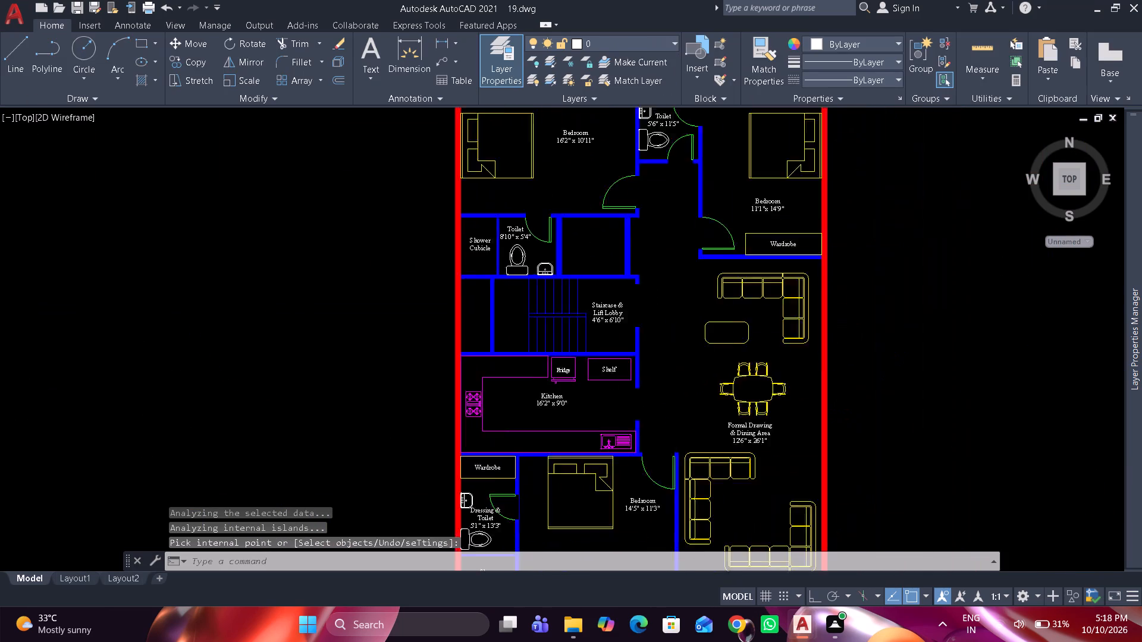
# Save the floor plan drawing.
pyautogui.hotkey('ctrl', 's')
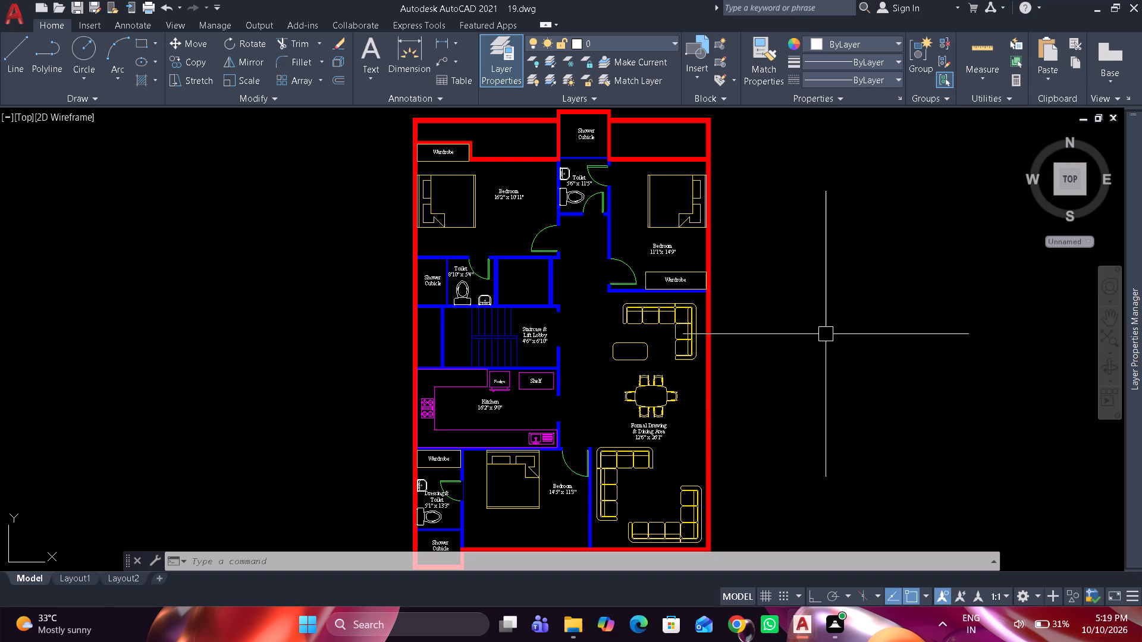
pyautogui.hotkey('ctrl', 's')
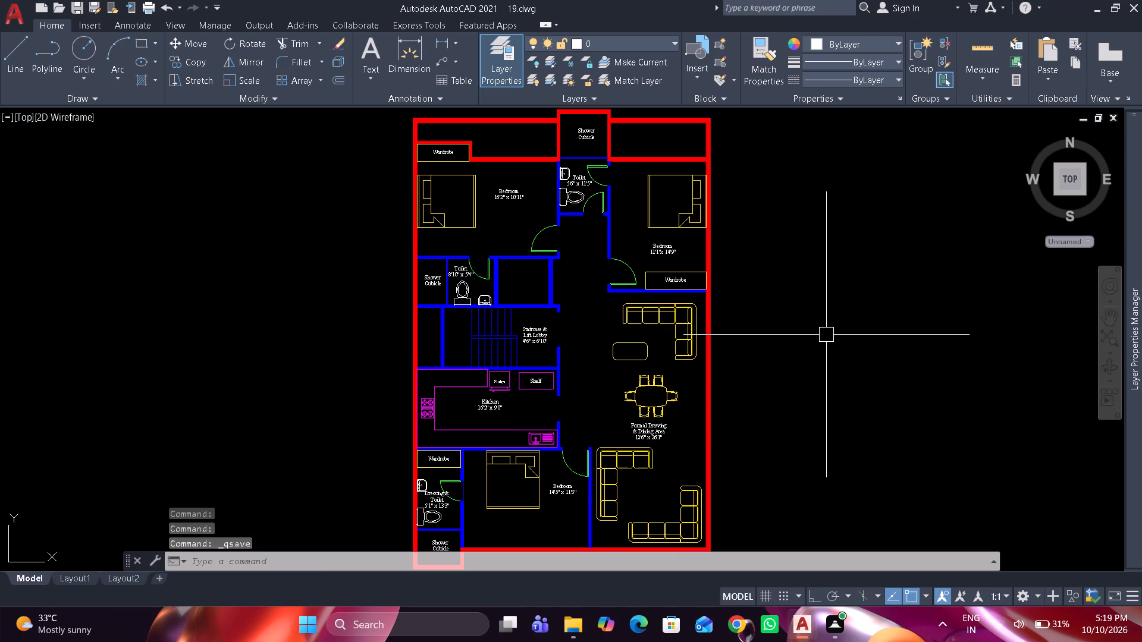
# Set up a plot of the floor plan with Microsoft Print to PDF, centered and fitted to the paper.
pyautogui.scroll(-1, 826, 335)
pyautogui.hotkey('ctrl', 'p')
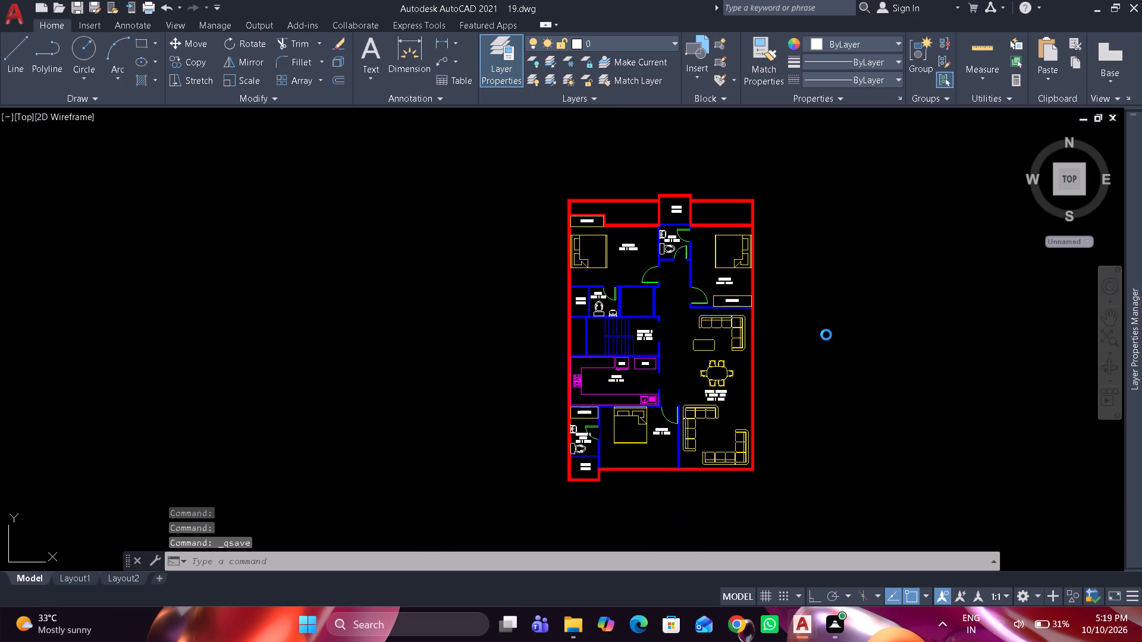
pyautogui.click(522, 194)
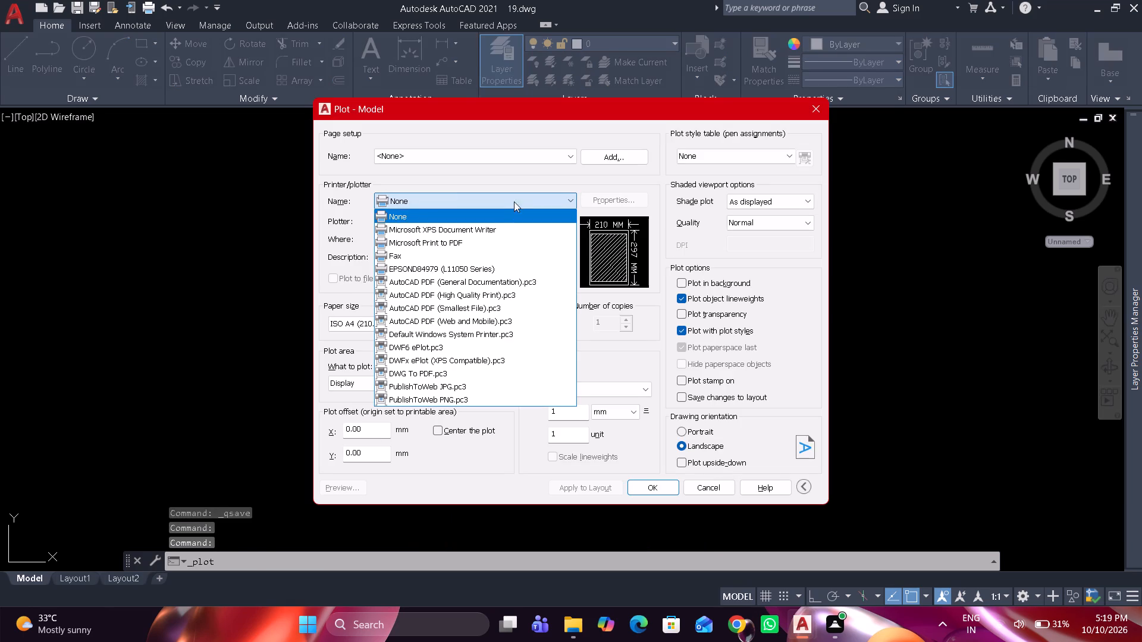
pyautogui.click(474, 244)
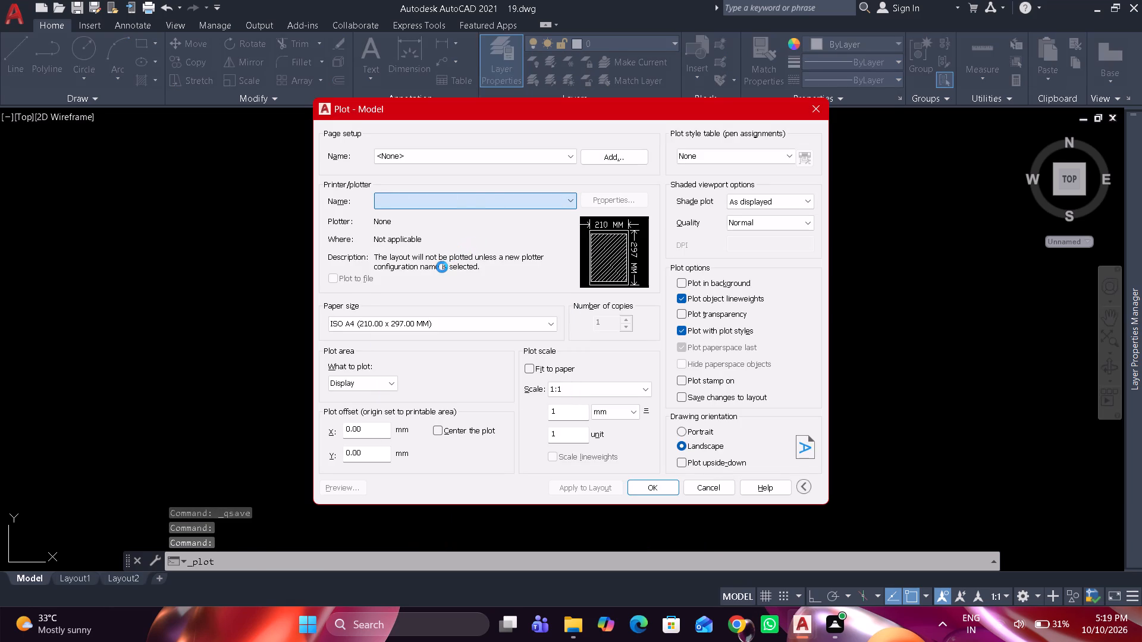
pyautogui.click(457, 431)
pyautogui.click(542, 363)
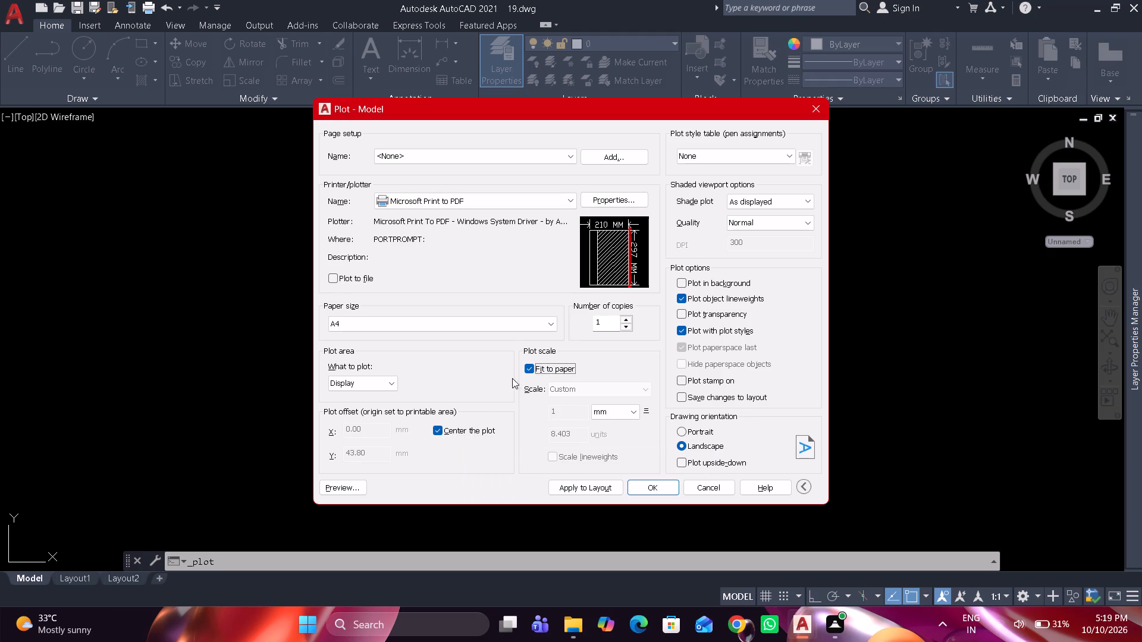
# Set the plot area to a window enclosing the entire floor plan and preview the plot.
pyautogui.click(360, 388)
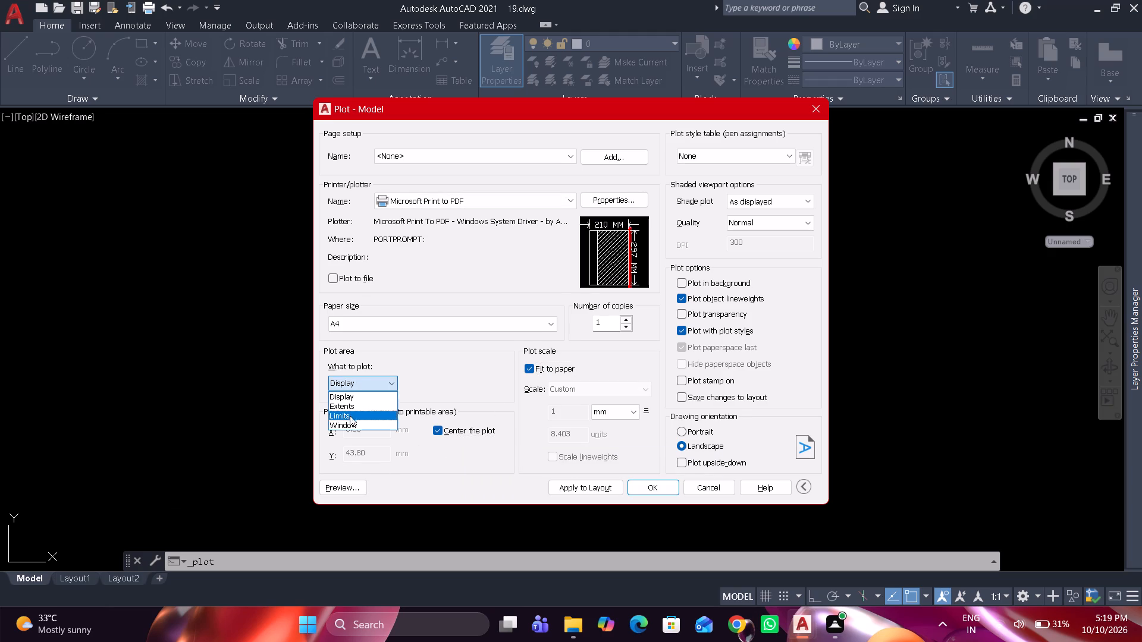
pyautogui.click(349, 423)
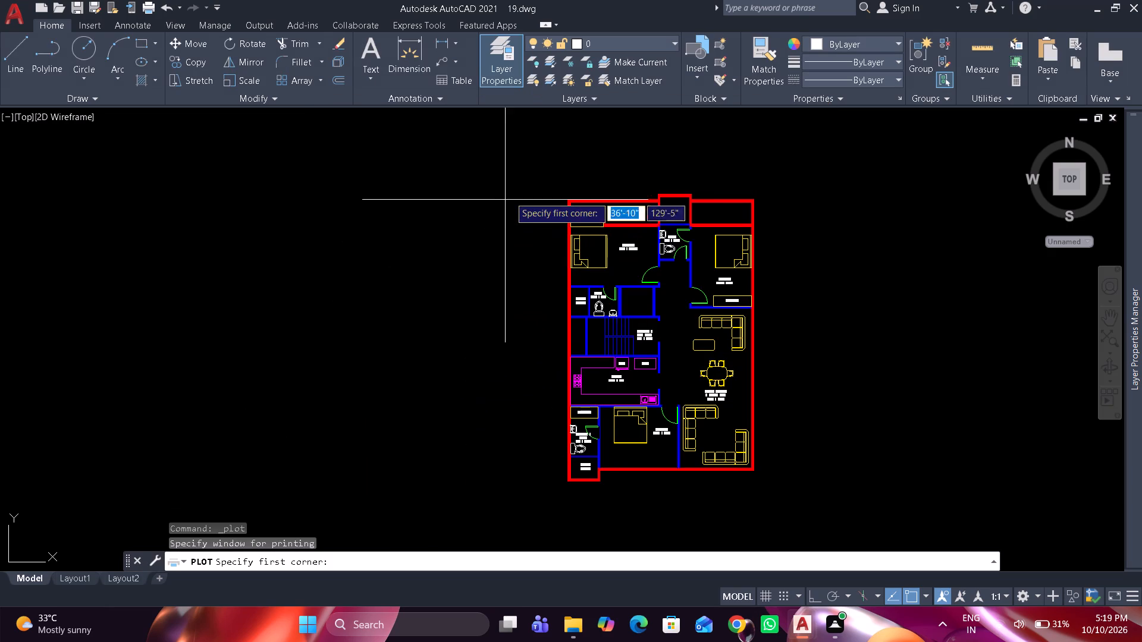
pyautogui.scroll(1, 539, 178)
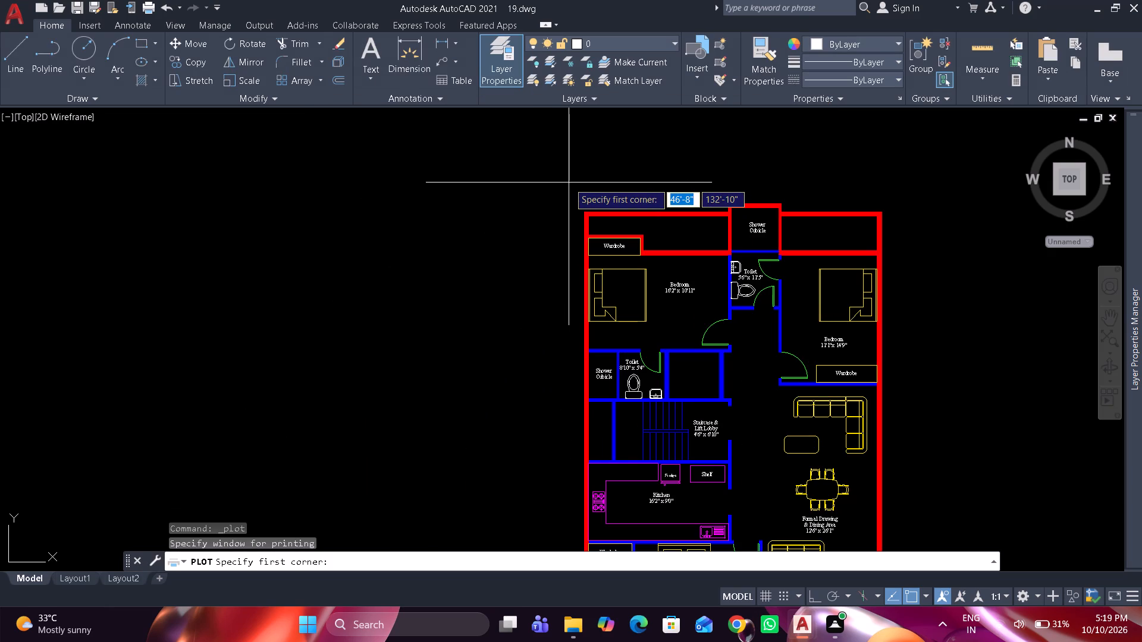
pyautogui.click(570, 182)
pyautogui.scroll(-1, 585, 219)
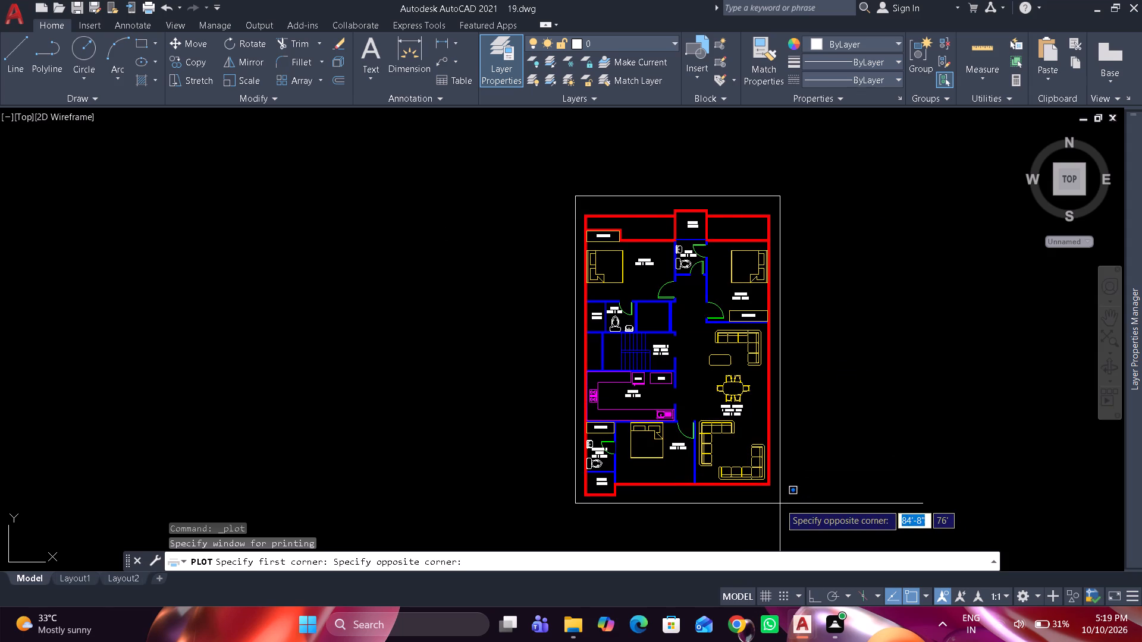
pyautogui.click(780, 503)
pyautogui.click(345, 490)
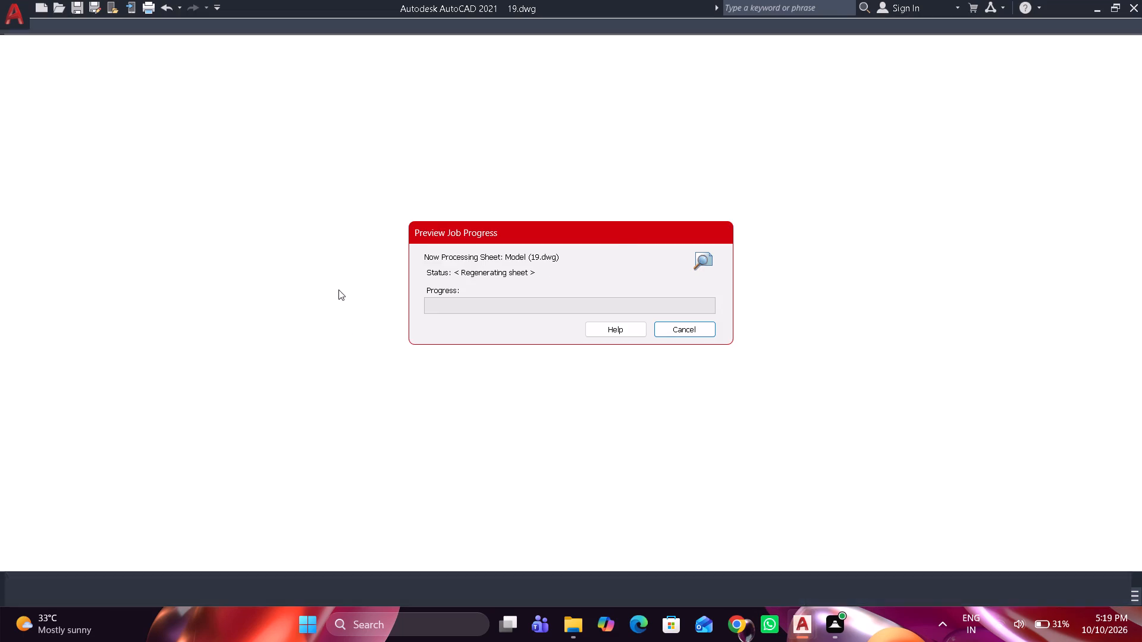
pyautogui.press('Escape')
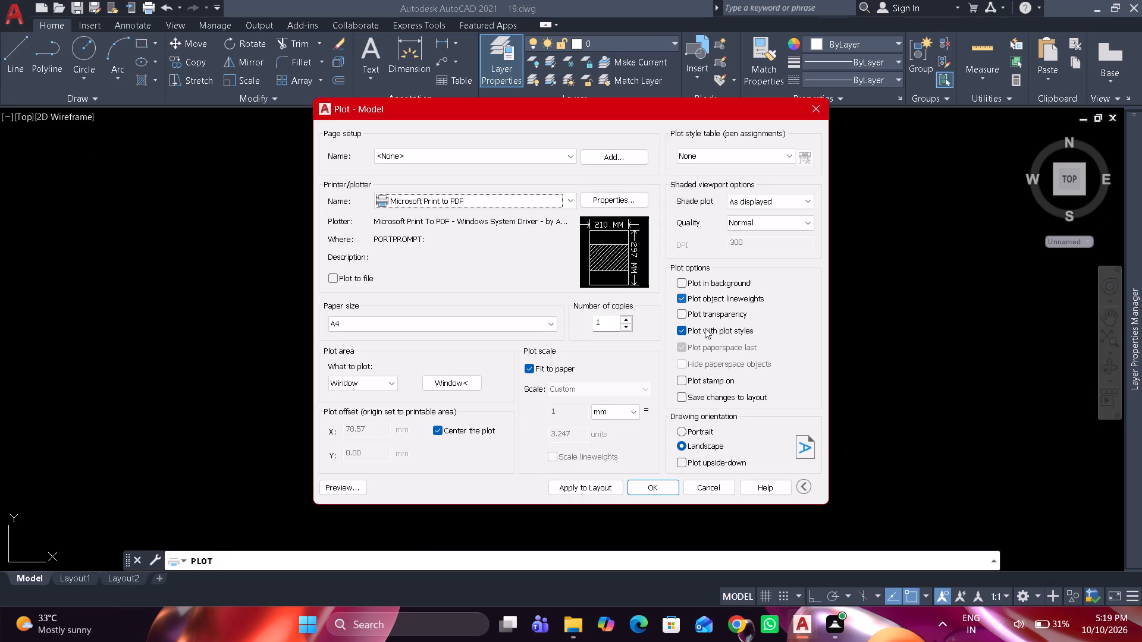
# Change the drawing orientation to Portrait and preview the plot again.
pyautogui.click(691, 430)
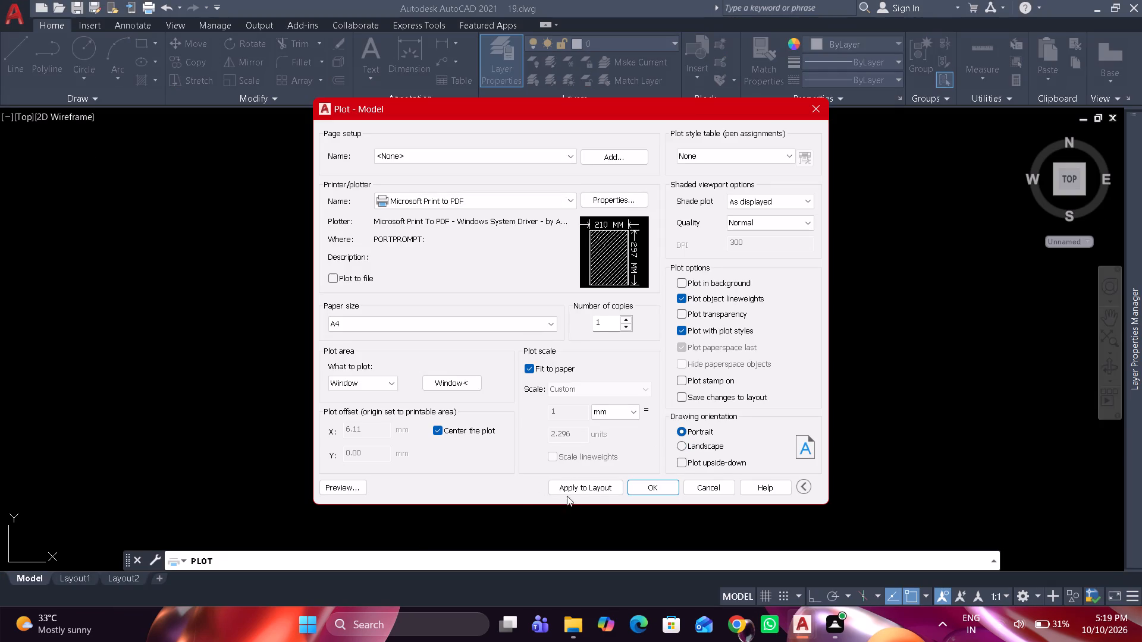
pyautogui.click(341, 493)
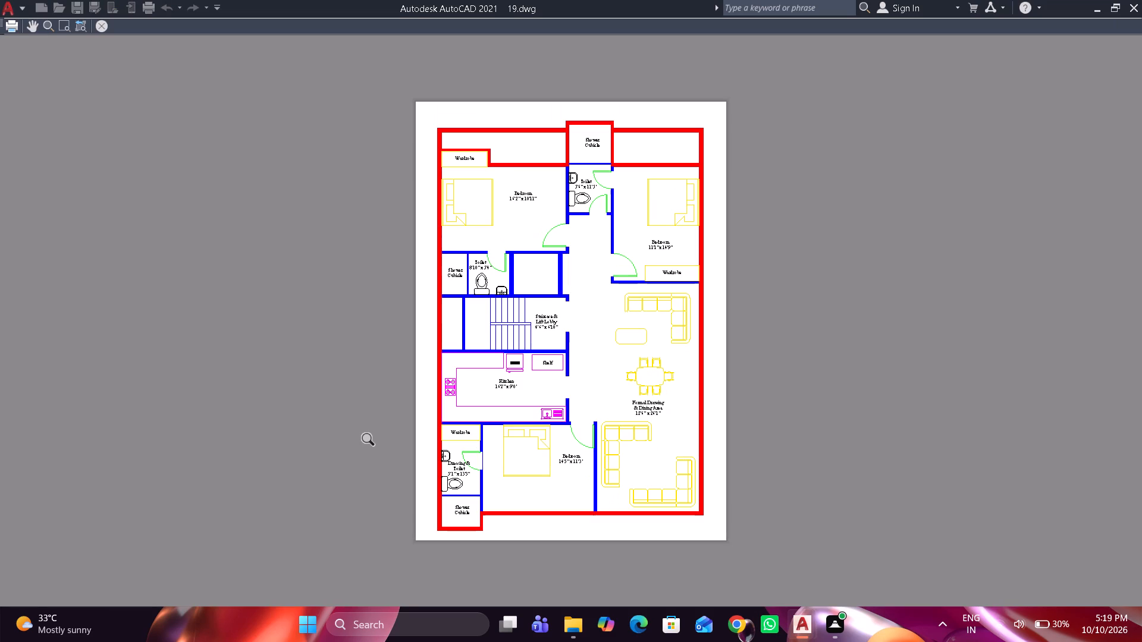
pyautogui.press('Escape')
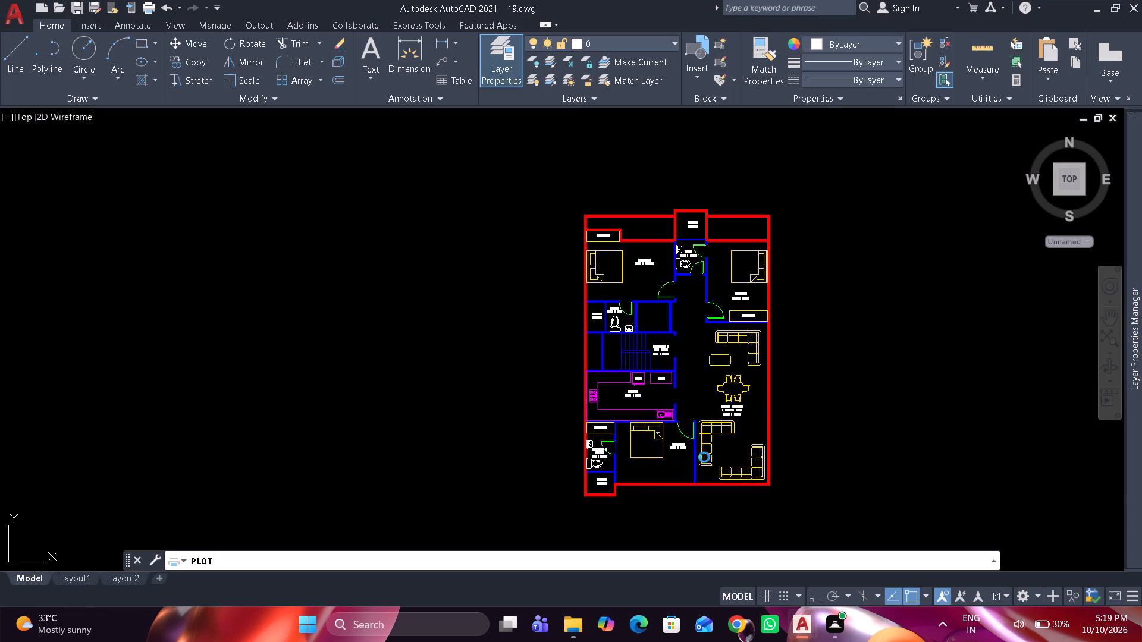
# Plot the floor plan to a PDF file named 19 in the WFH folder.
pyautogui.click(644, 487)
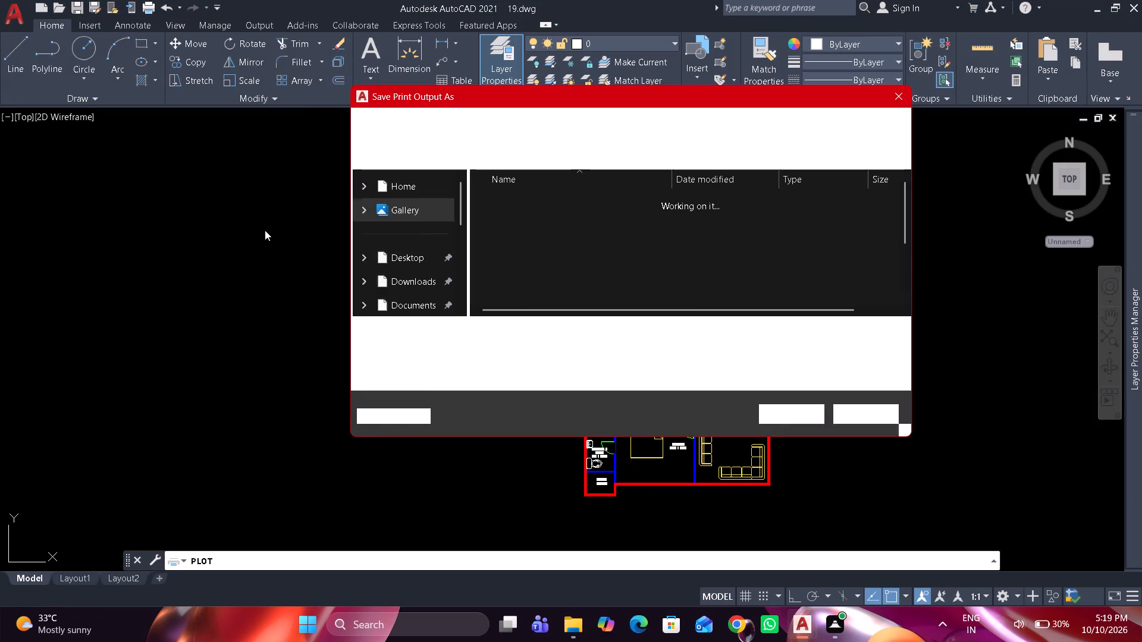
pyautogui.scroll(-15, 586, 229)
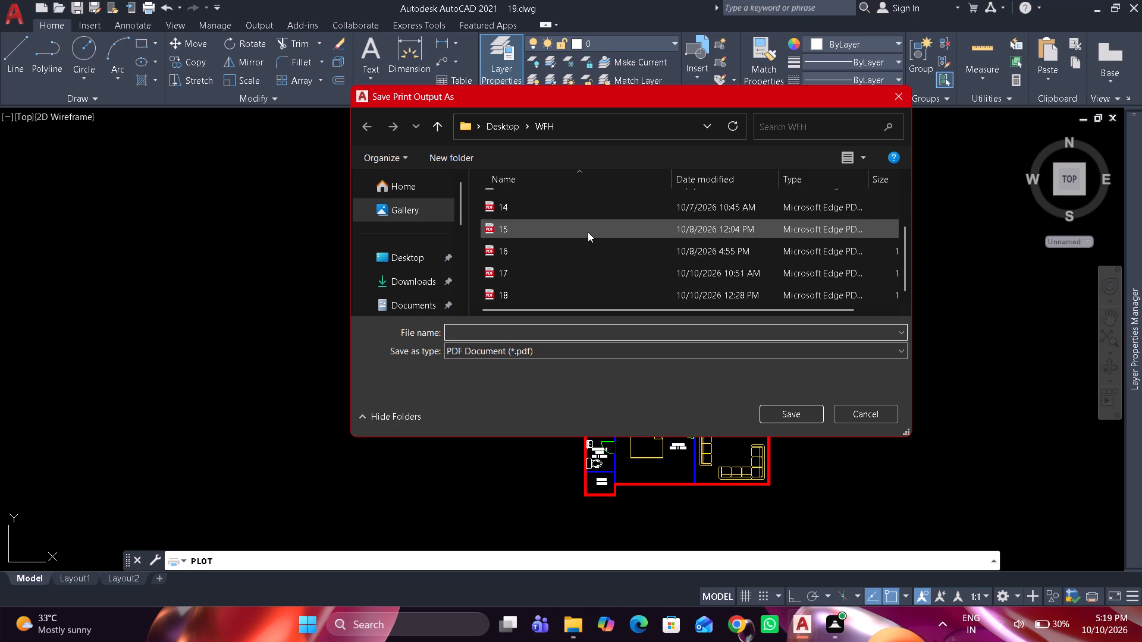
pyautogui.write('19')
pyautogui.press('Return')
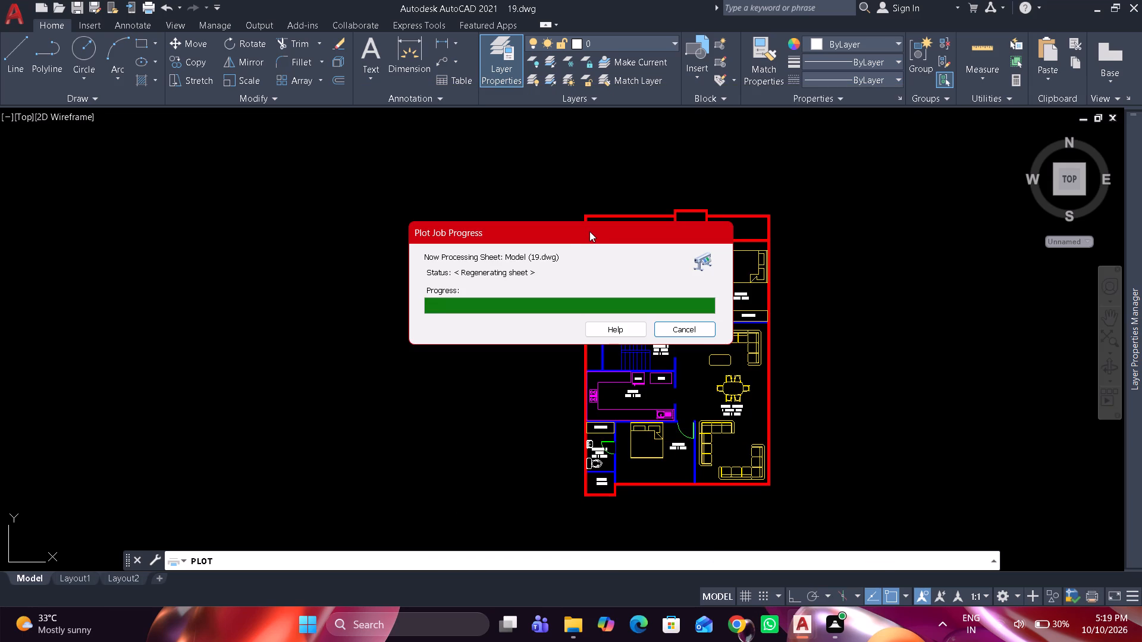
# Save the floor plan drawing with its full extents in view.
pyautogui.middleClick(519, 249)
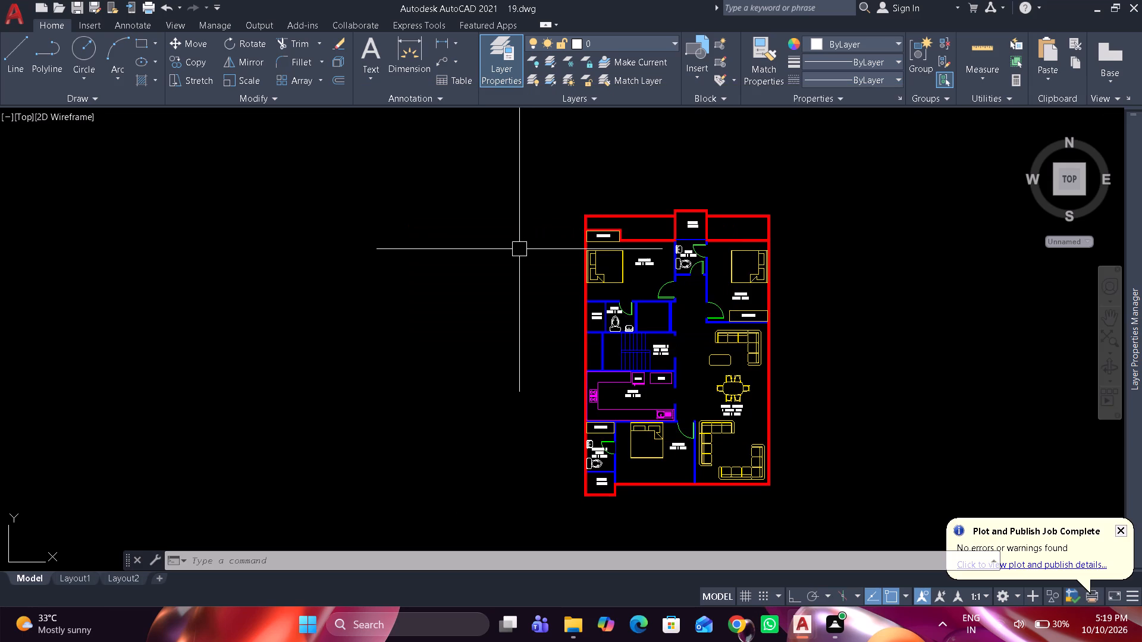
pyautogui.write('z e')
pyautogui.press('space')
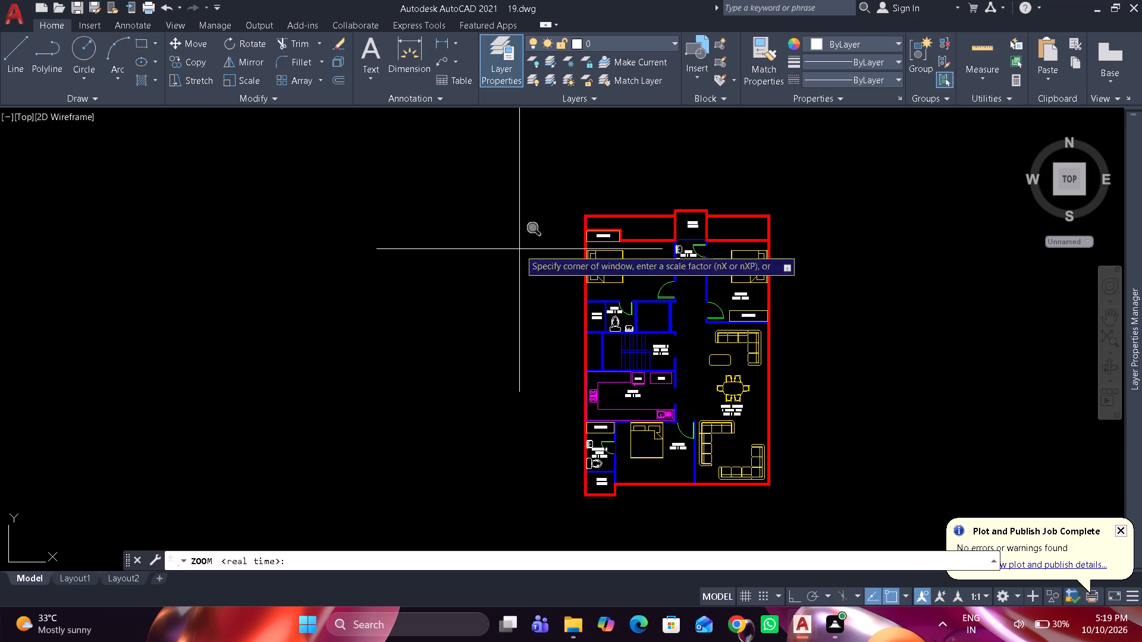
pyautogui.hotkey('ctrl', 's')
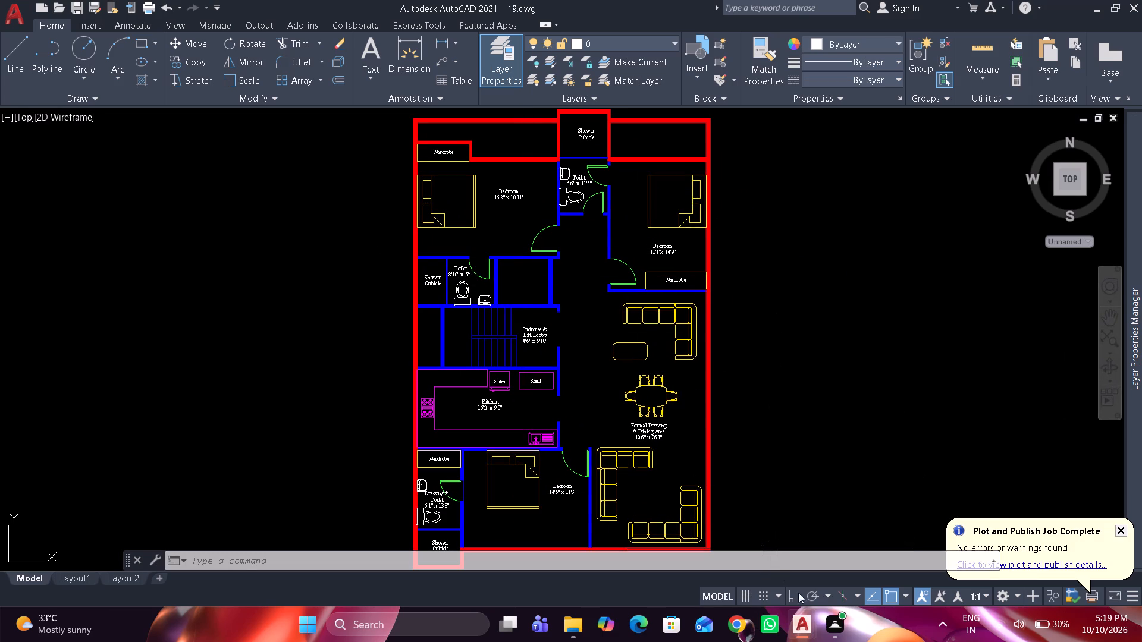